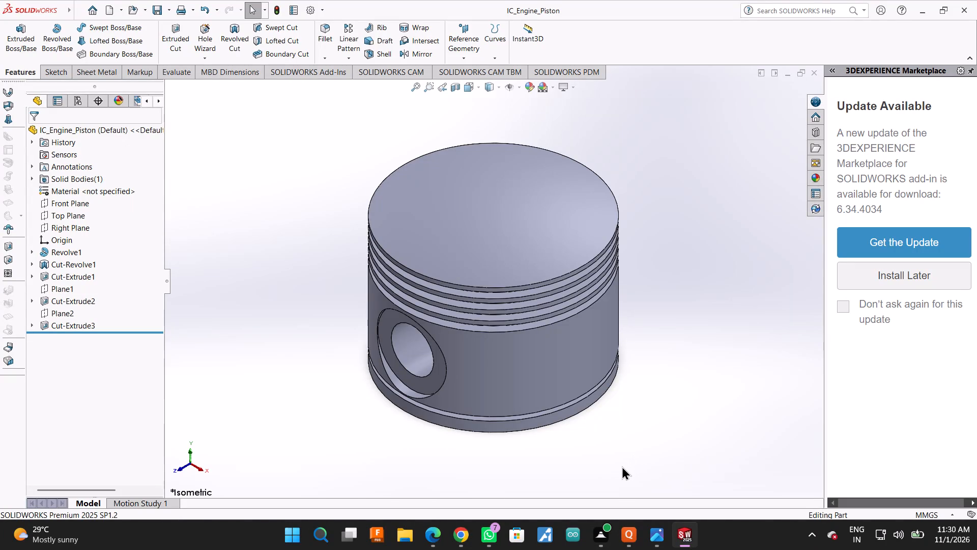
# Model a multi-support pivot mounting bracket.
# Create a new part document.
pyautogui.hotkey('ctrl', 'n')
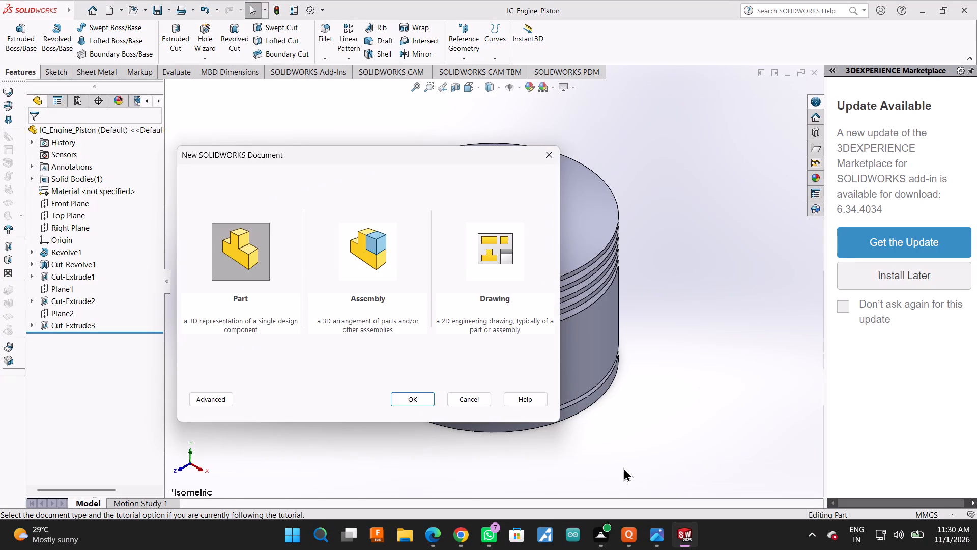
pyautogui.click(430, 403)
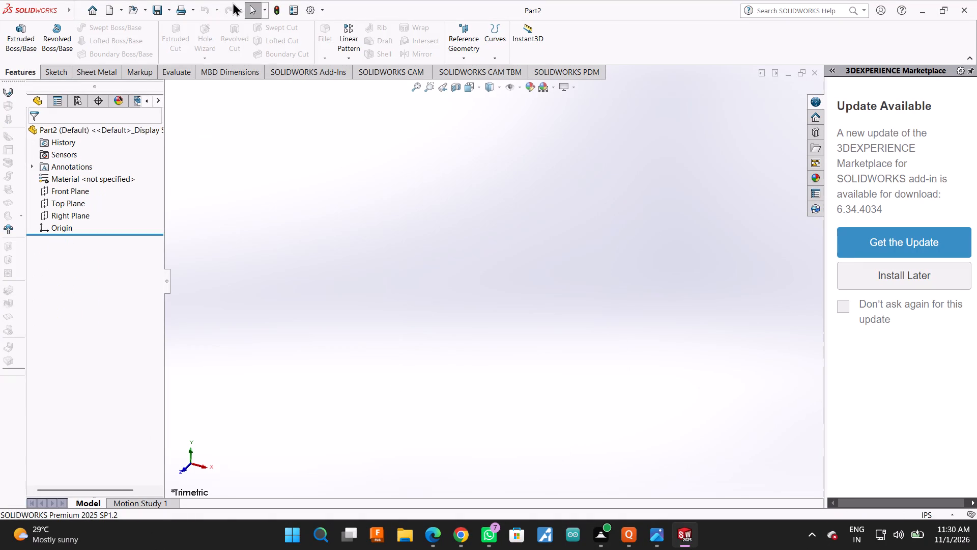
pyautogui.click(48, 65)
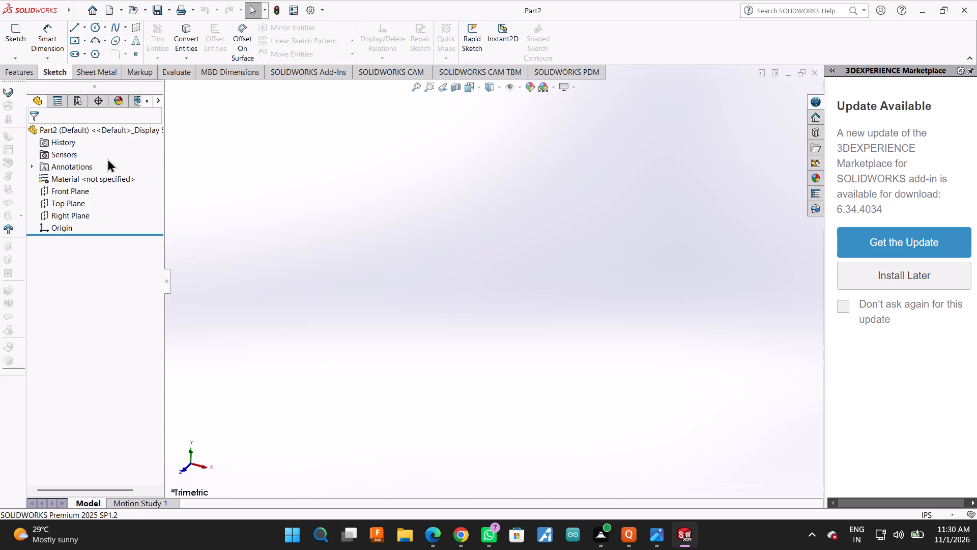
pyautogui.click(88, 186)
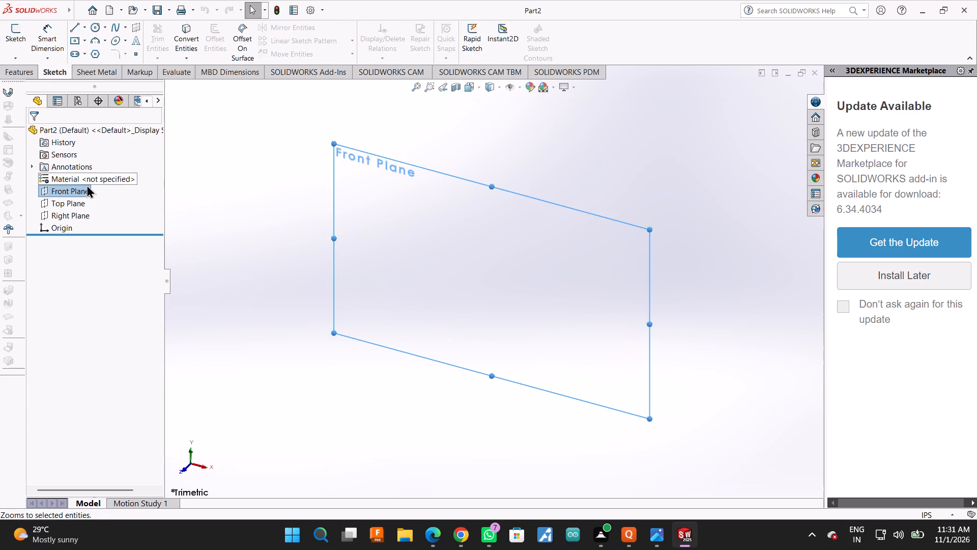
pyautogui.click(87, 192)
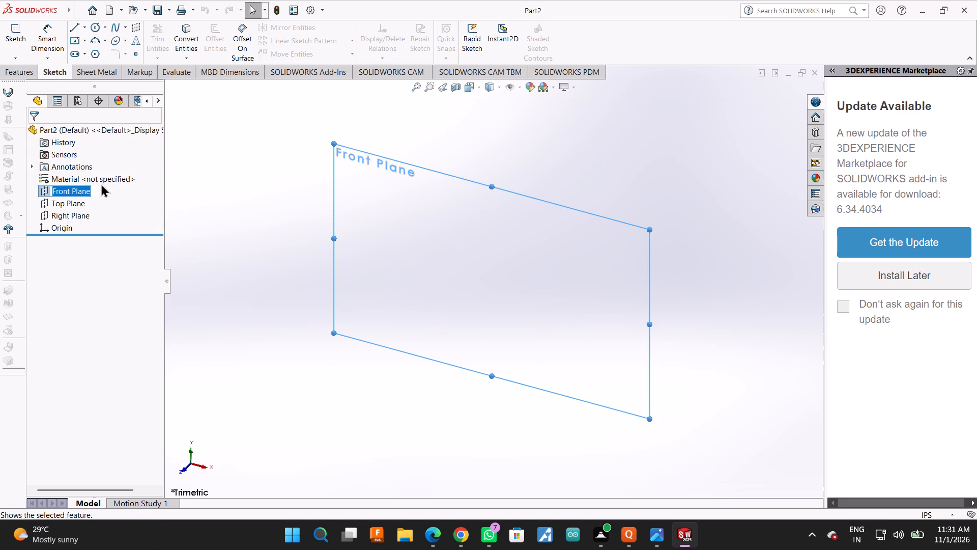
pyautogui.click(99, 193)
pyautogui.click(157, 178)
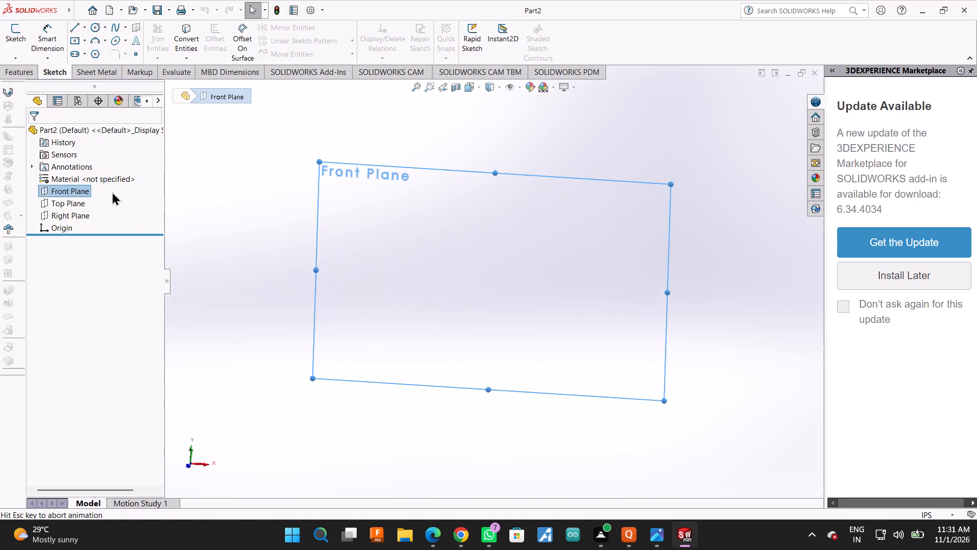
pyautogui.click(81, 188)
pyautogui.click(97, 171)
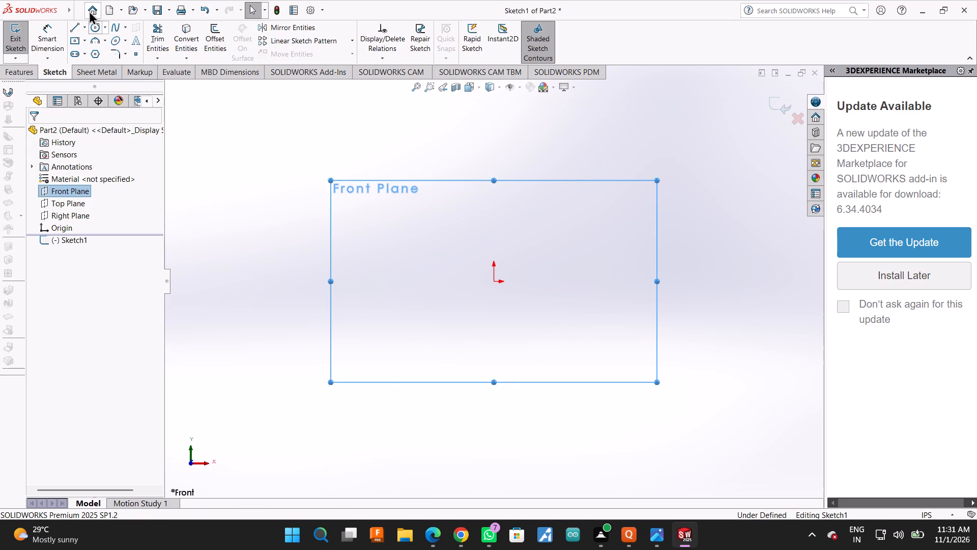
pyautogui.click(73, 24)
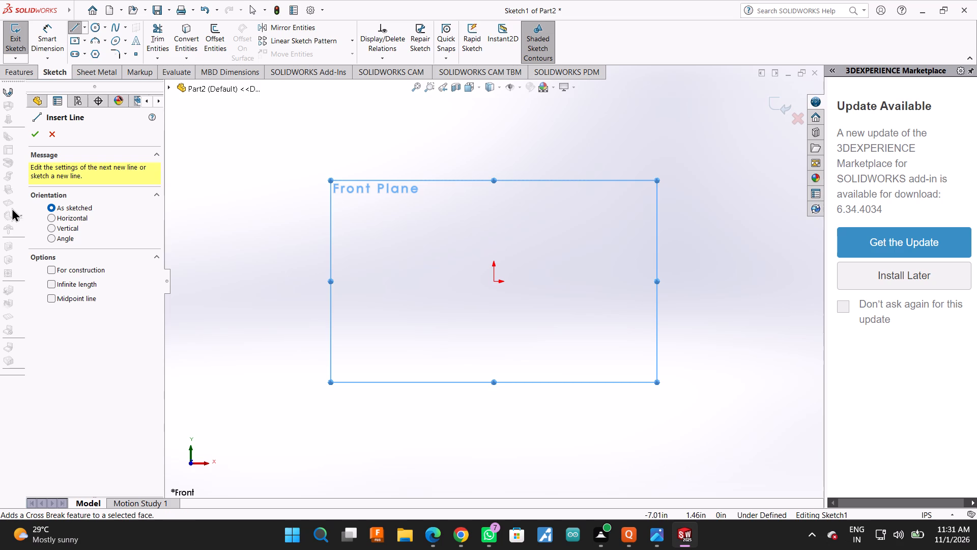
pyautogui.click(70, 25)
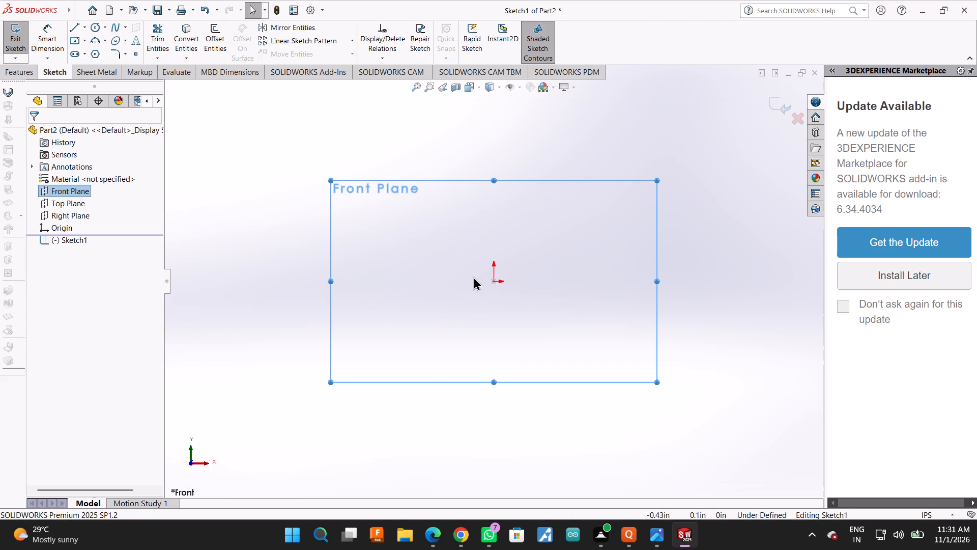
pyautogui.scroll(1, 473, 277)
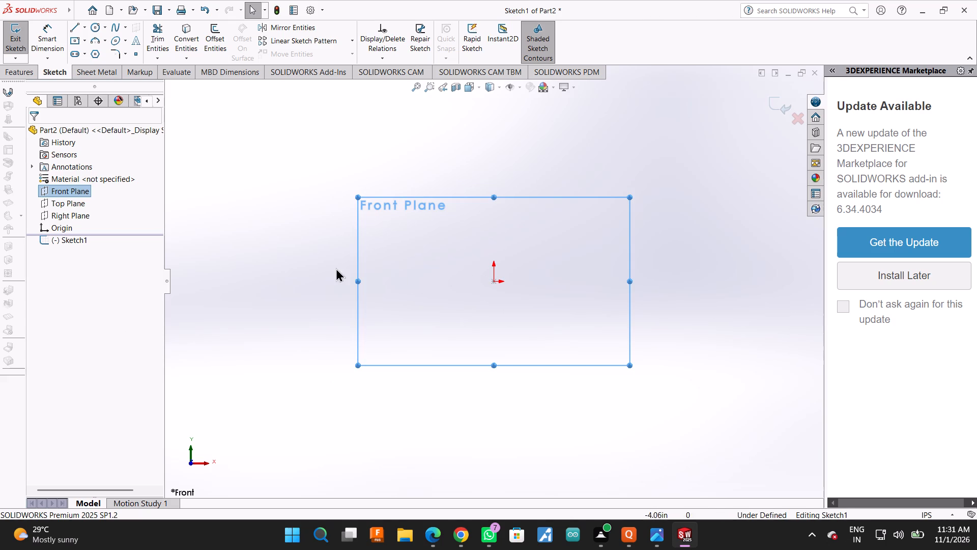
# Sketch a center rectangle about 10.72 by 5.1 in on the Top Plane, centred on the origin.
pyautogui.click(50, 204)
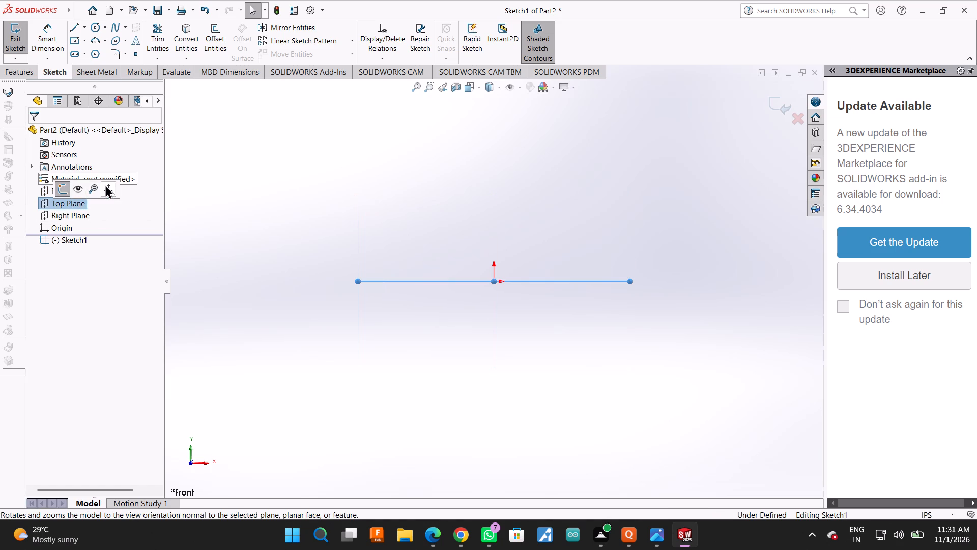
pyautogui.click(105, 185)
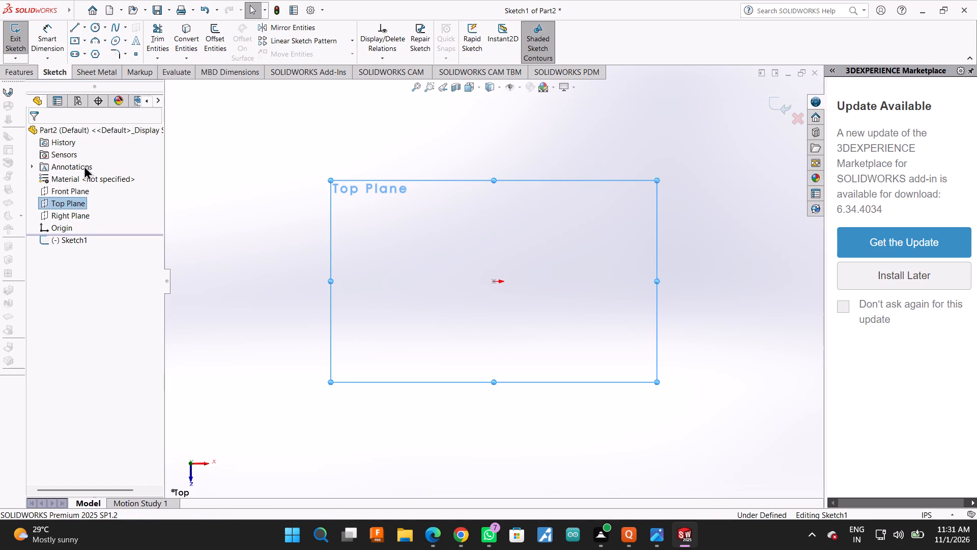
pyautogui.click(72, 204)
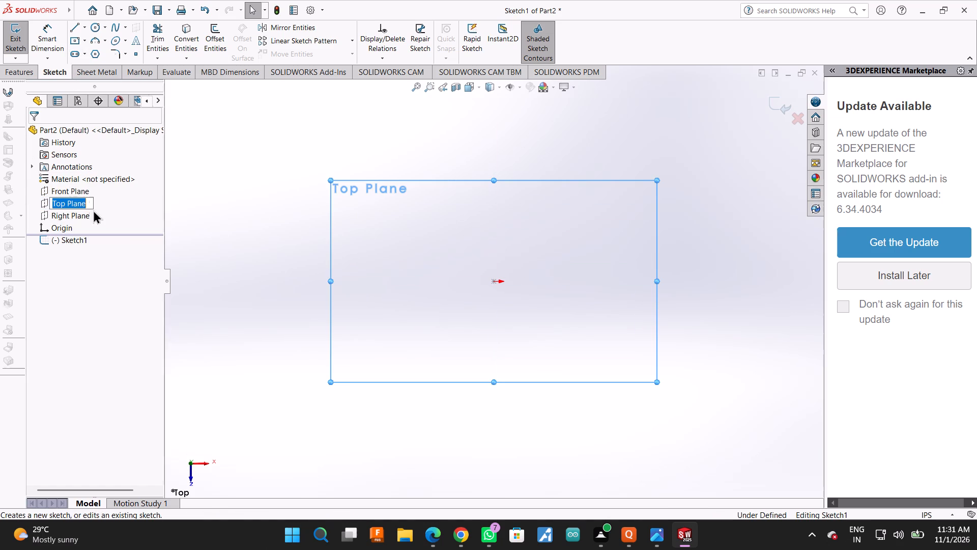
pyautogui.click(93, 204)
pyautogui.click(91, 205)
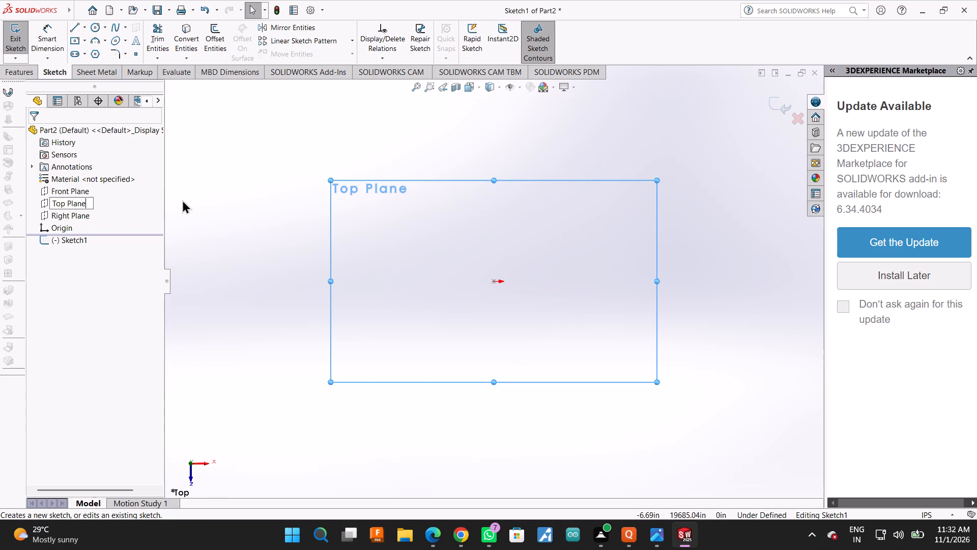
pyautogui.click(182, 200)
pyautogui.click(76, 203)
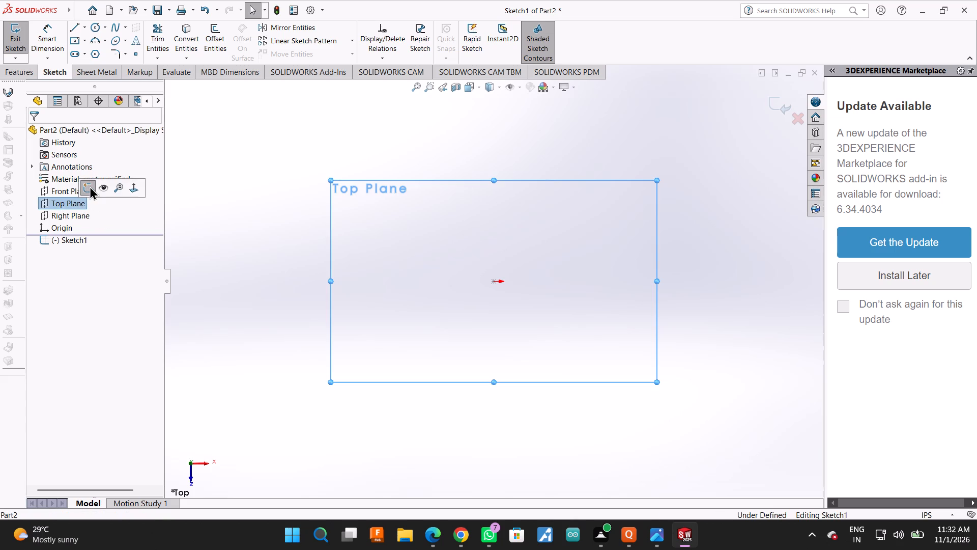
pyautogui.click(90, 186)
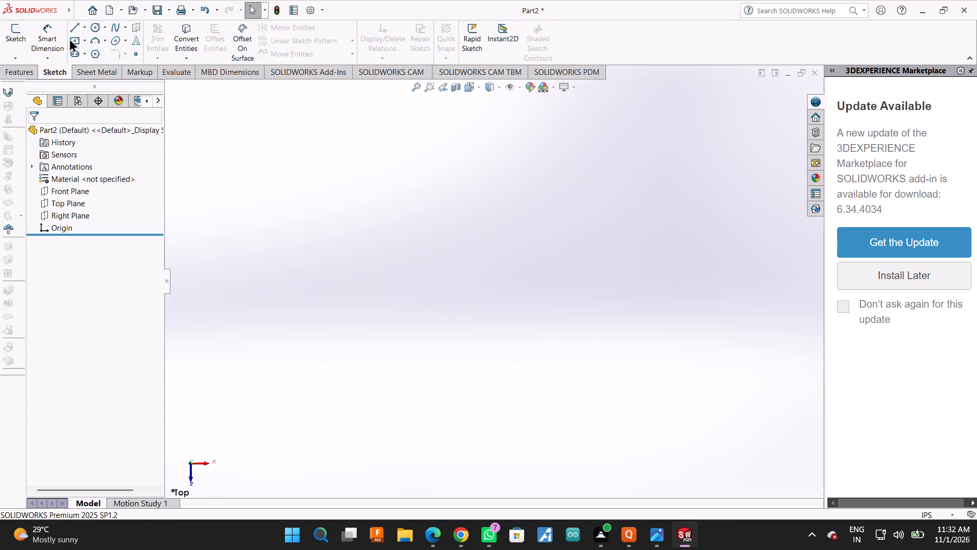
pyautogui.click(70, 39)
pyautogui.click(408, 244)
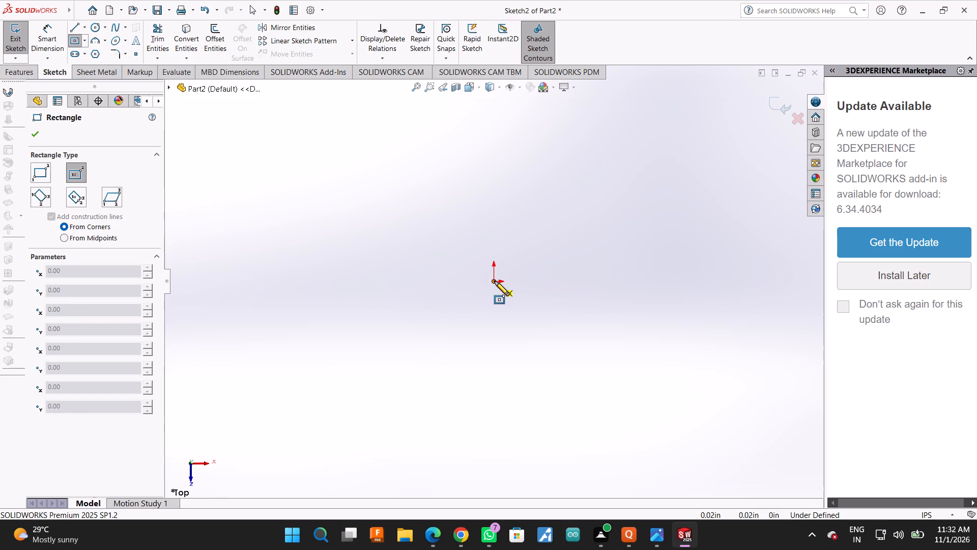
pyautogui.click(495, 281)
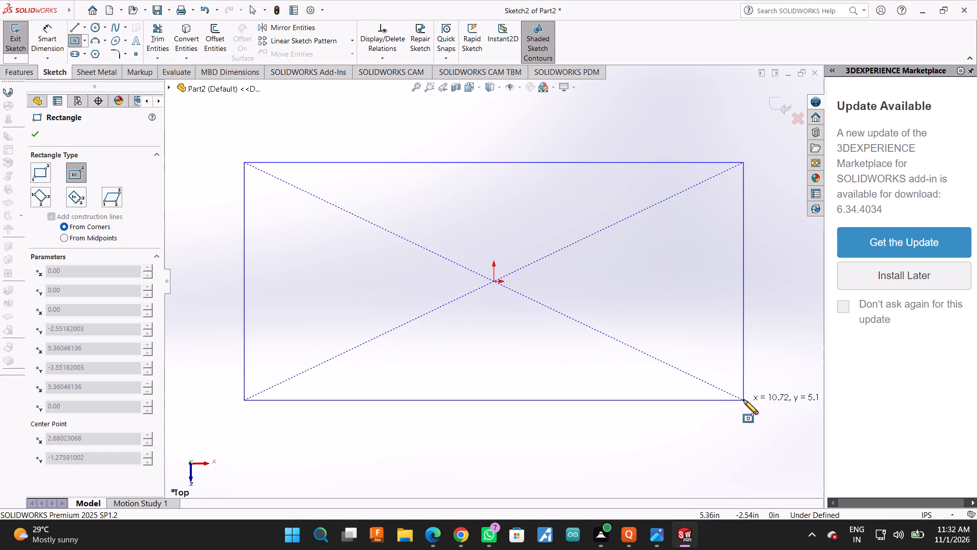
pyautogui.click(743, 400)
pyautogui.click(32, 136)
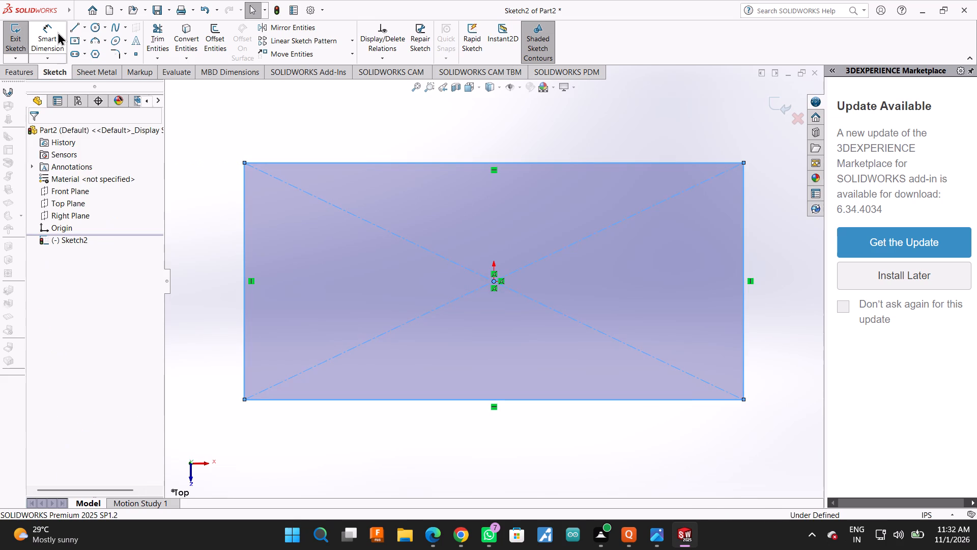
# Dimension the rectangle's upper horizontal side to 92 in.
pyautogui.click(53, 28)
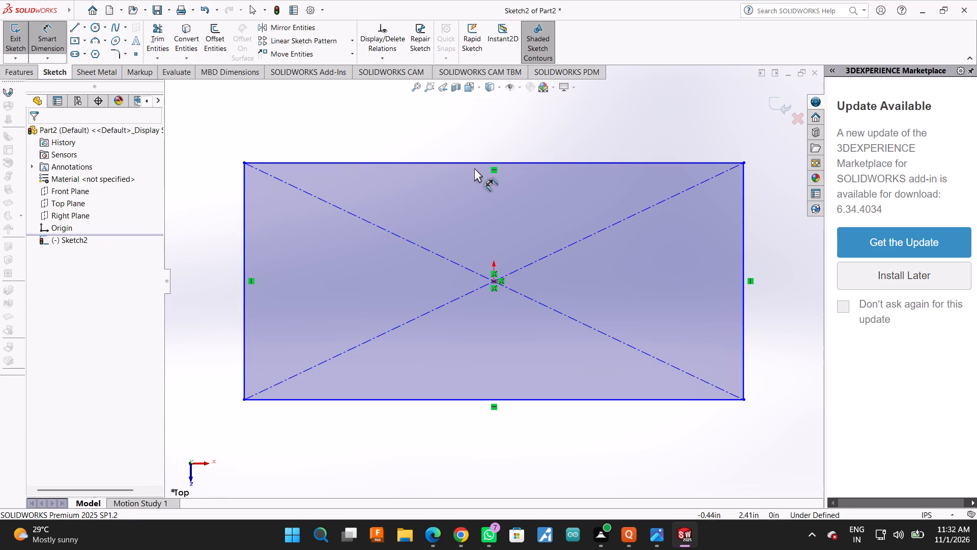
pyautogui.click(478, 161)
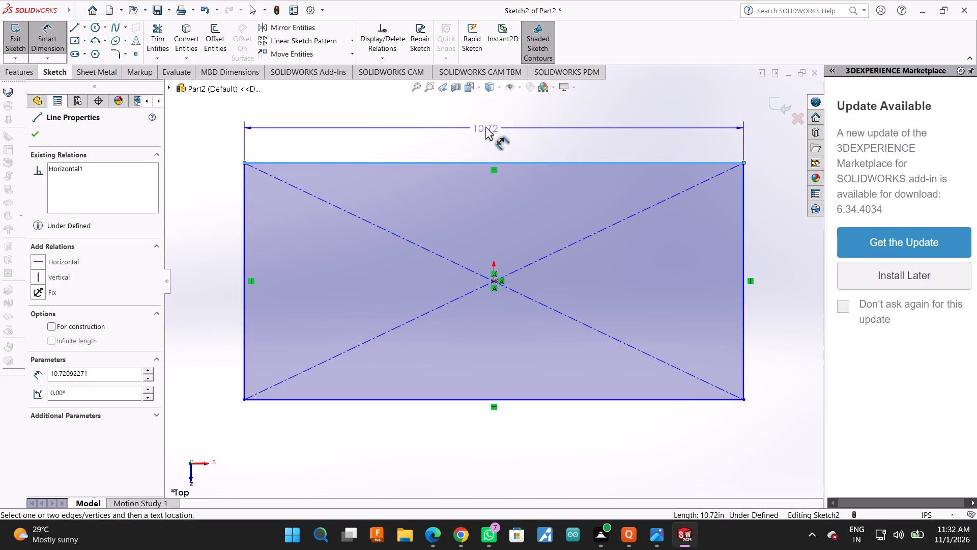
pyautogui.click(485, 126)
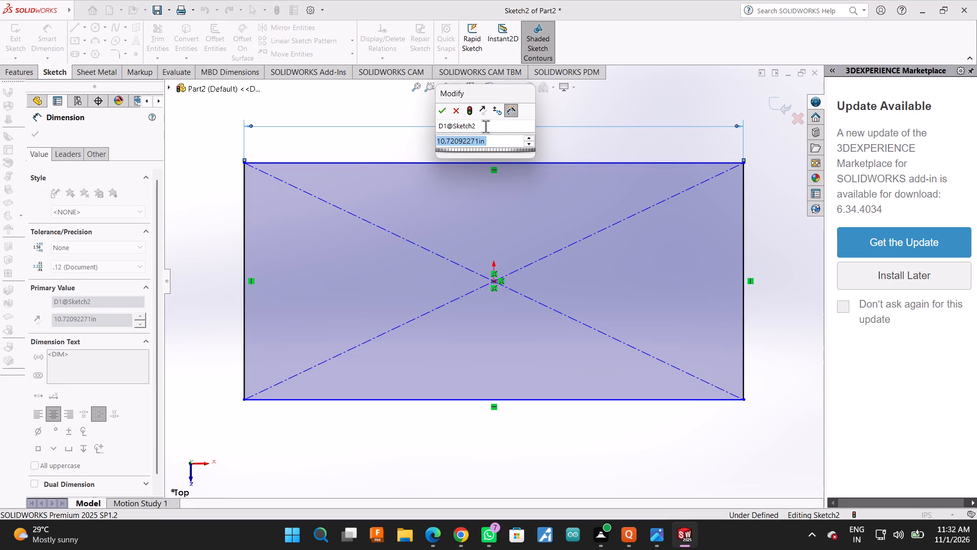
pyautogui.write('48')
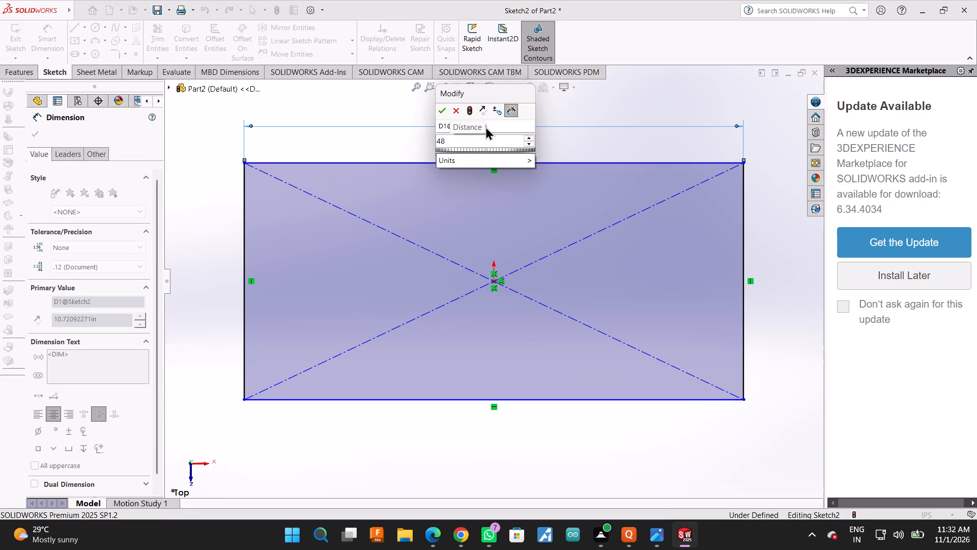
pyautogui.press('+')
pyautogui.write('33')
pyautogui.write('+8+')
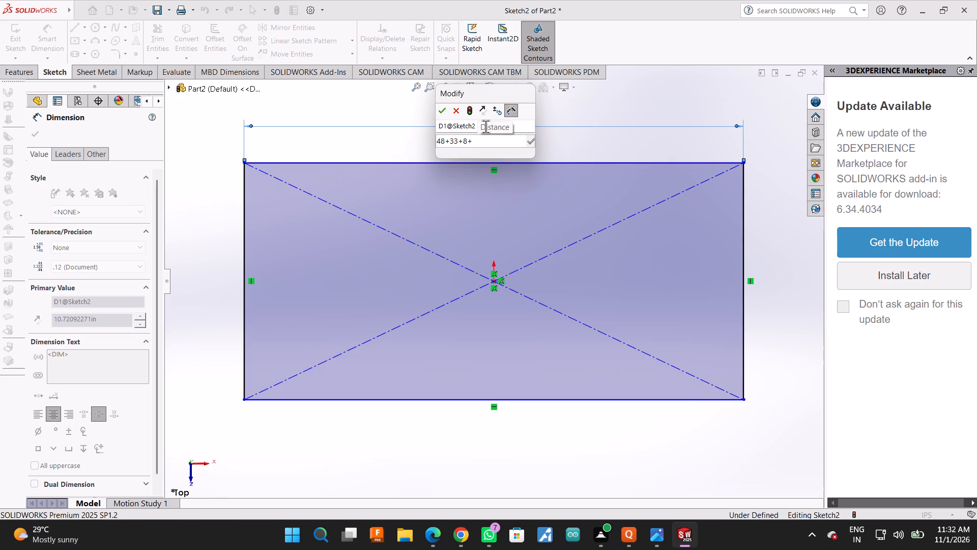
pyautogui.press('3')
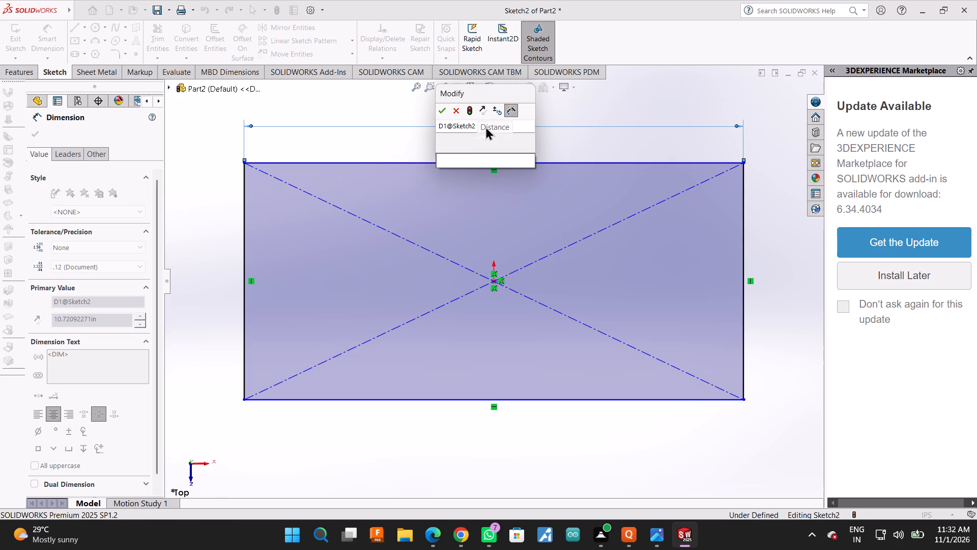
pyautogui.press('Return')
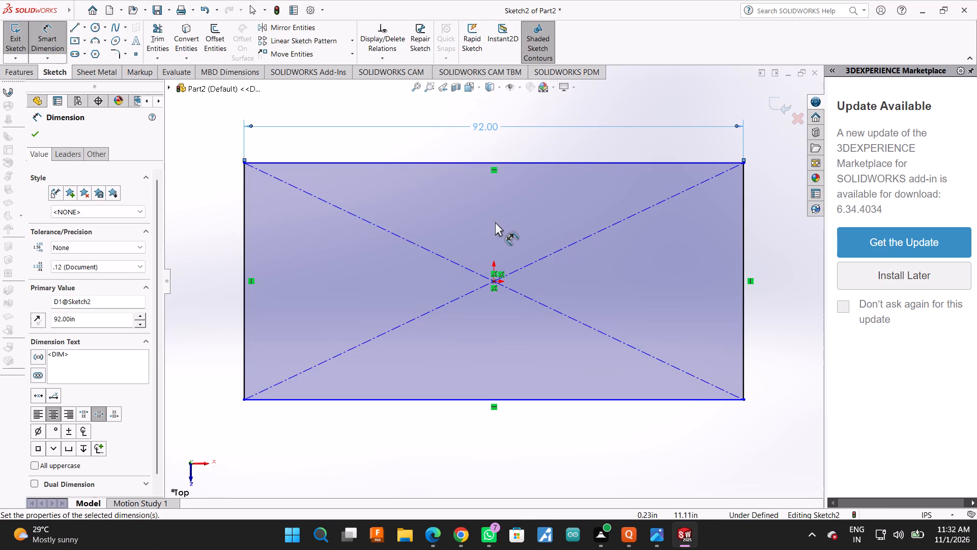
# Dimension the rectangle's vertical side to 58 in.
pyautogui.scroll(2, 495, 222)
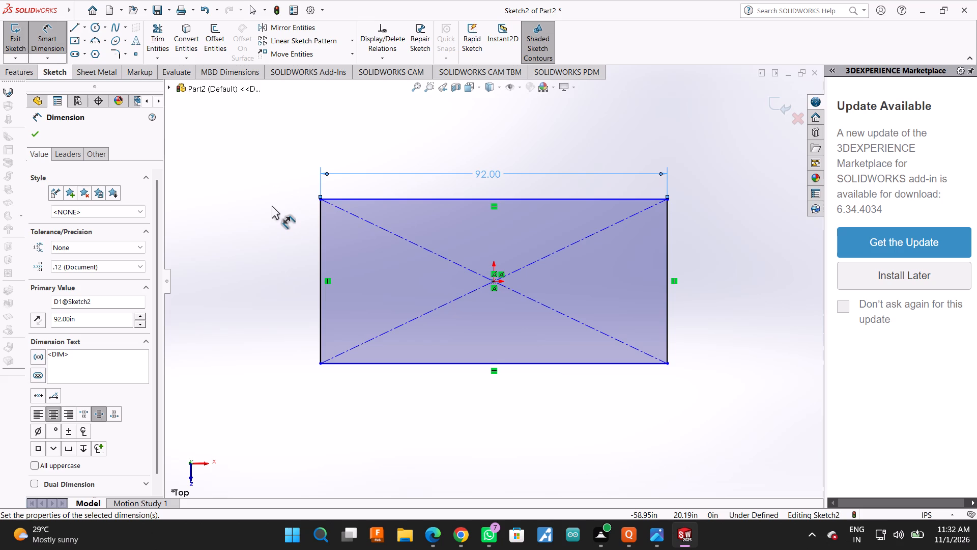
pyautogui.scroll(2, 271, 206)
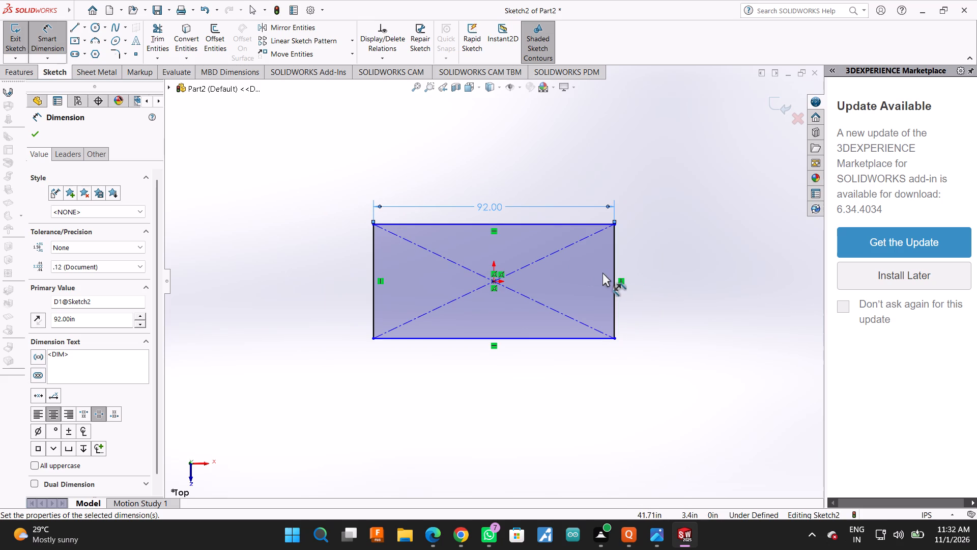
pyautogui.click(615, 281)
pyautogui.click(676, 282)
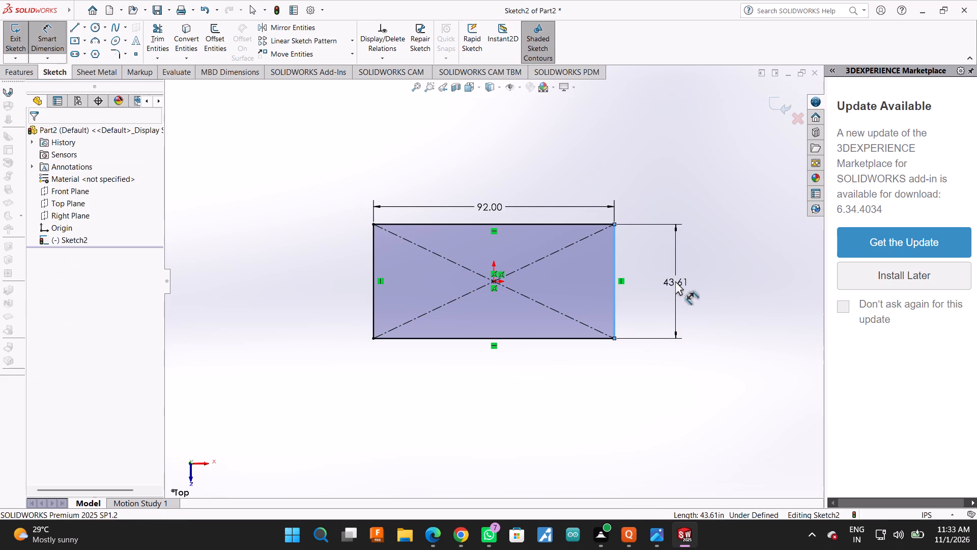
pyautogui.write('58')
pyautogui.press('Return')
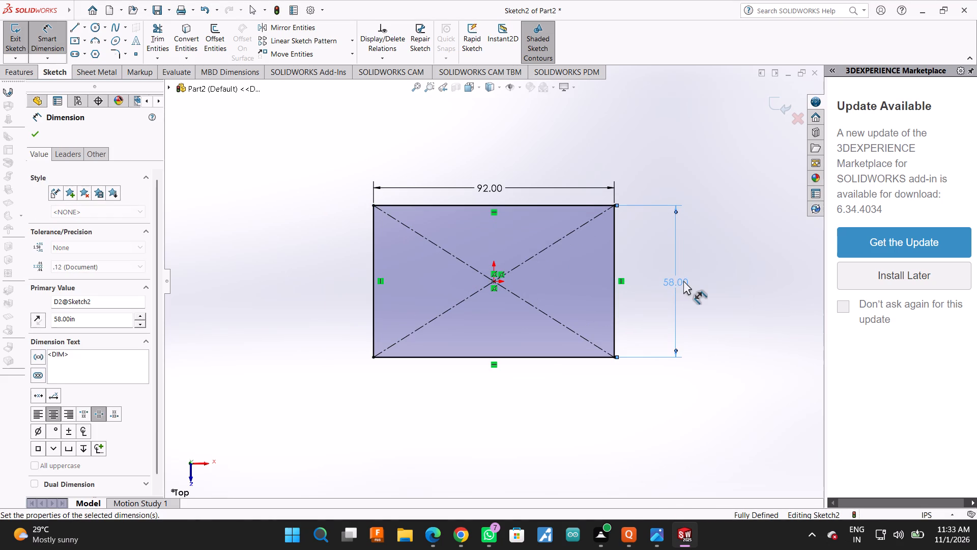
pyautogui.click(40, 141)
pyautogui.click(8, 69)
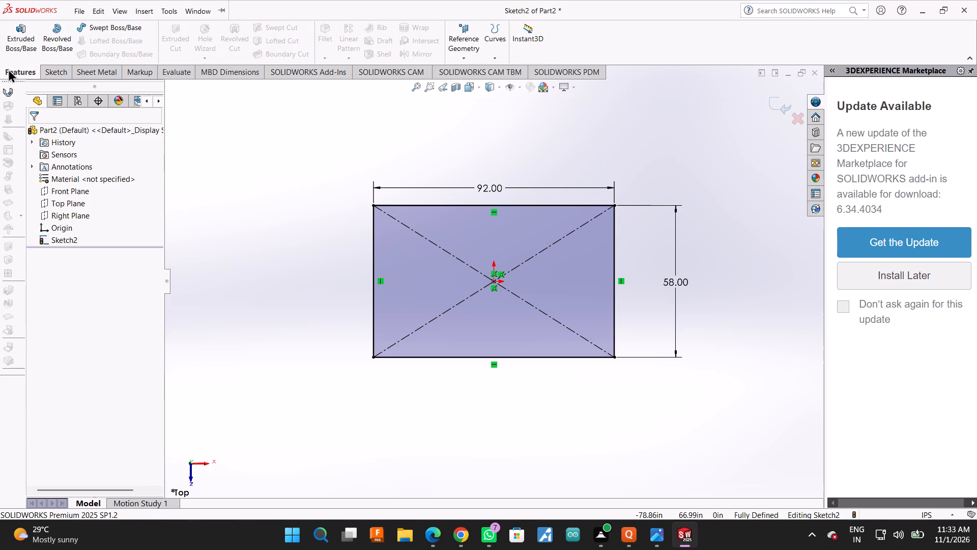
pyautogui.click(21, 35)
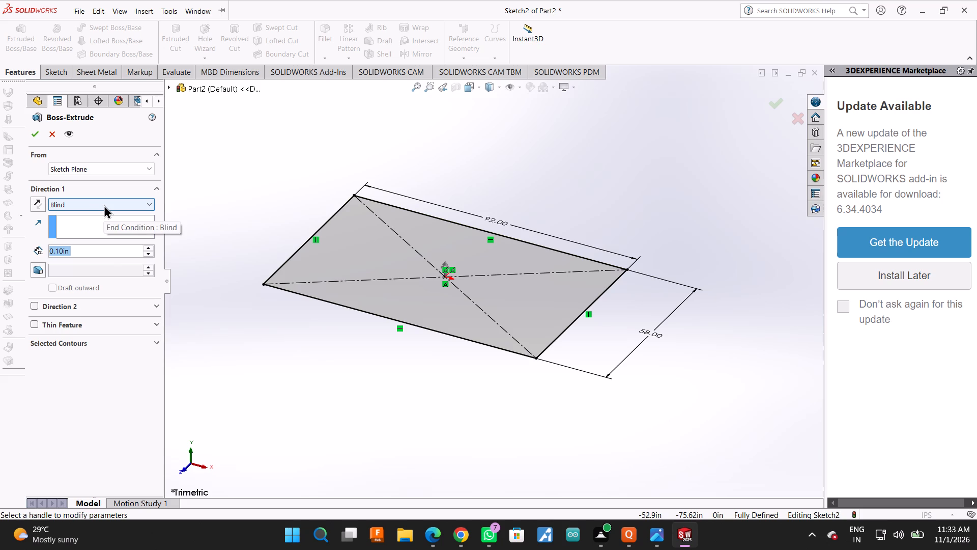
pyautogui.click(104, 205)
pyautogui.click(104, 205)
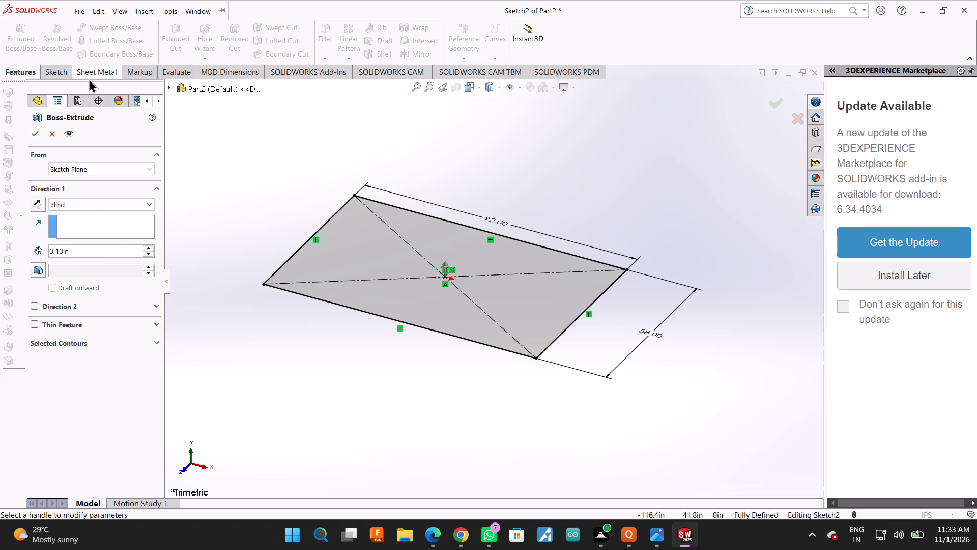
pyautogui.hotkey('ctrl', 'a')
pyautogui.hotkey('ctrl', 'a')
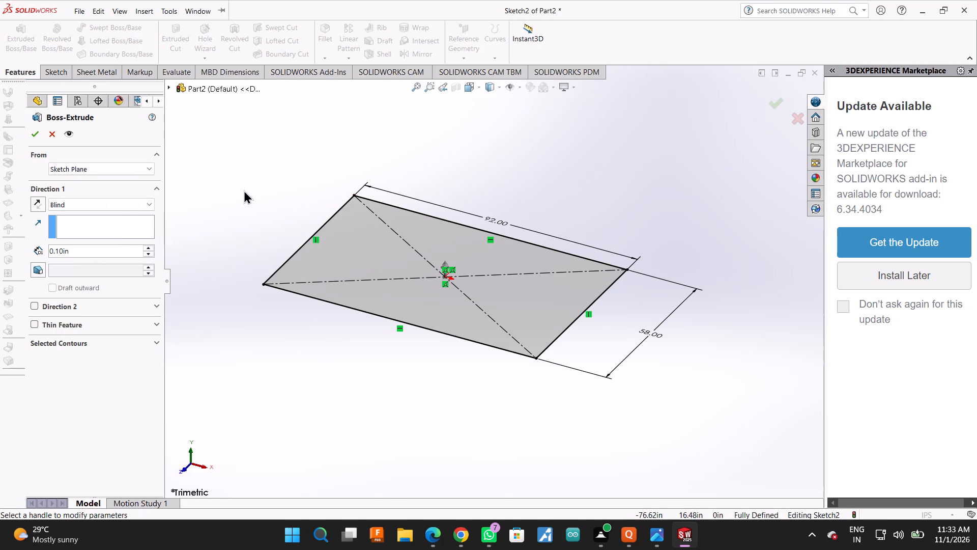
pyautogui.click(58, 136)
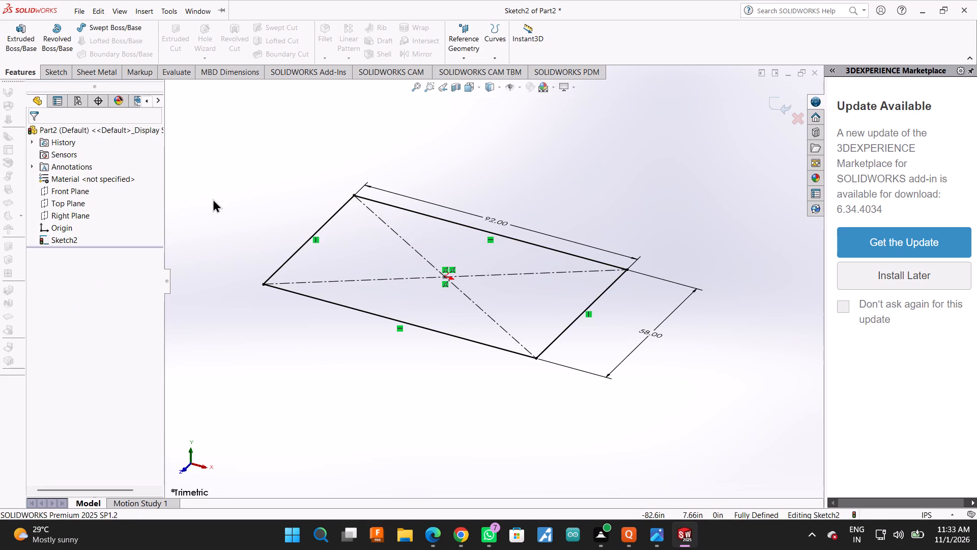
# Delete all geometry and dimensions from the open base sketch.
pyautogui.hotkey('ctrl', 'a')
pyautogui.press('Delete')
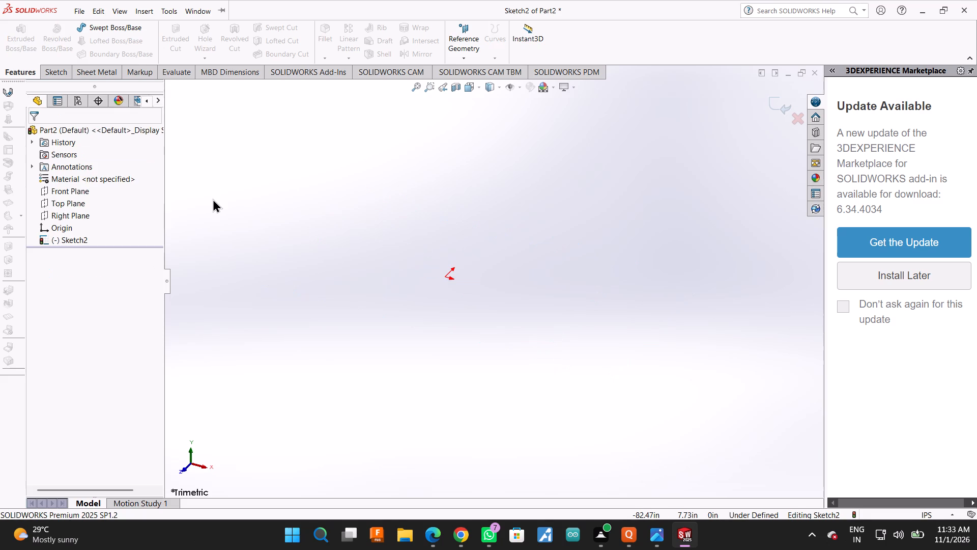
# Change the document's unit system to MMGS (millimeter, gram, second).
pyautogui.click(922, 511)
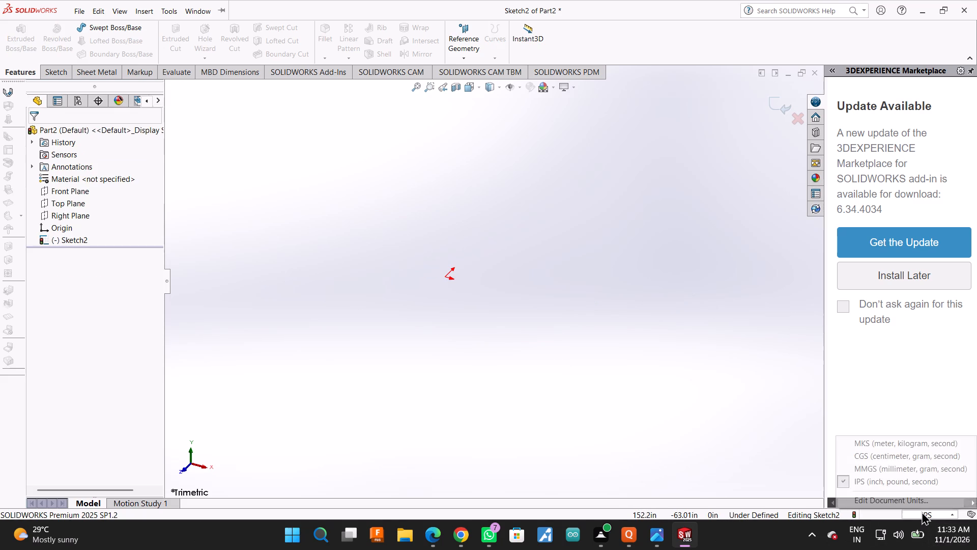
pyautogui.click(915, 472)
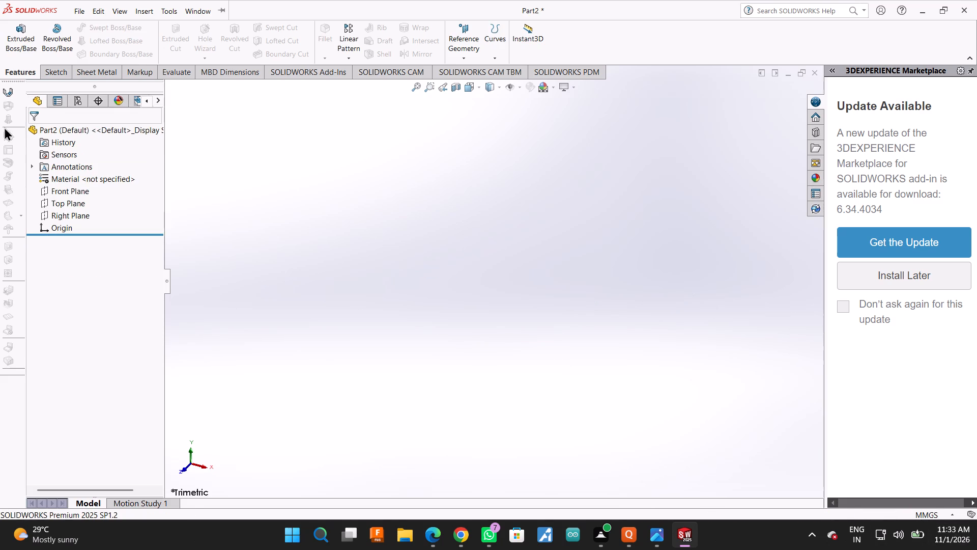
# Sketch a center rectangle about 235 by 121 mm on the Top Plane, centred on the origin.
pyautogui.click(44, 76)
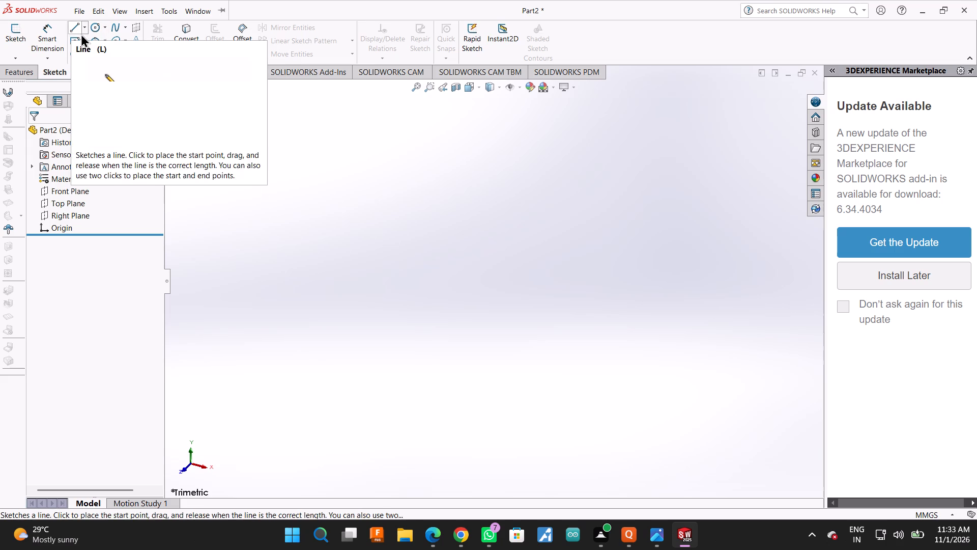
pyautogui.click(75, 36)
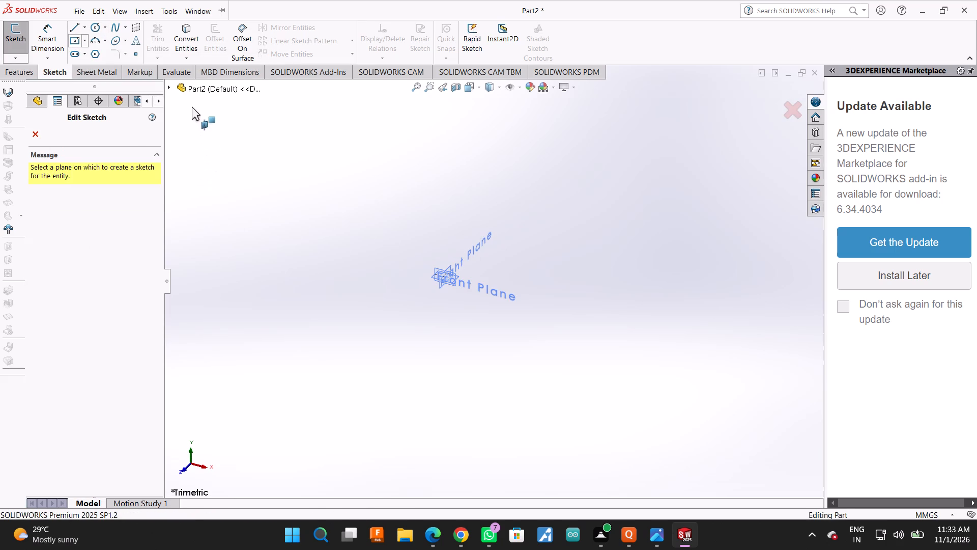
pyautogui.click(168, 88)
pyautogui.click(195, 159)
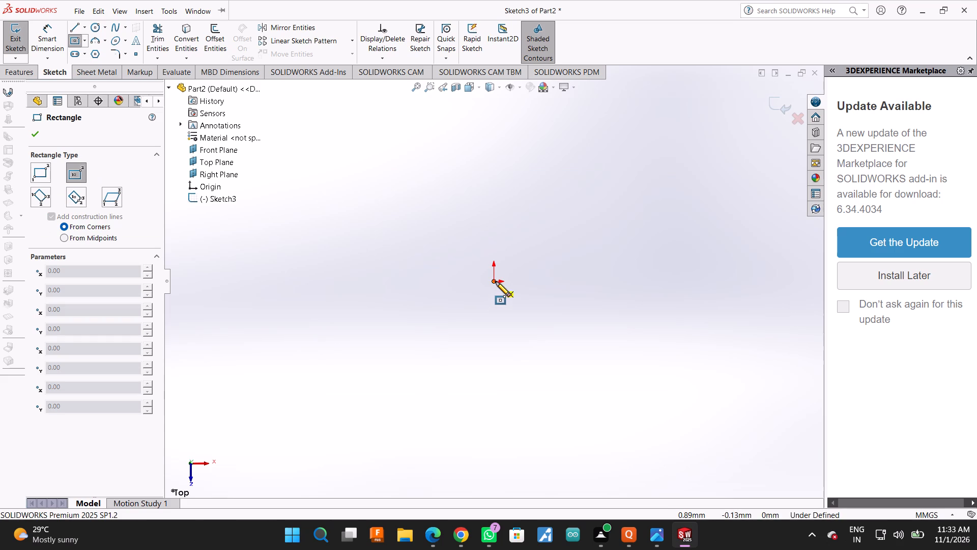
pyautogui.click(496, 282)
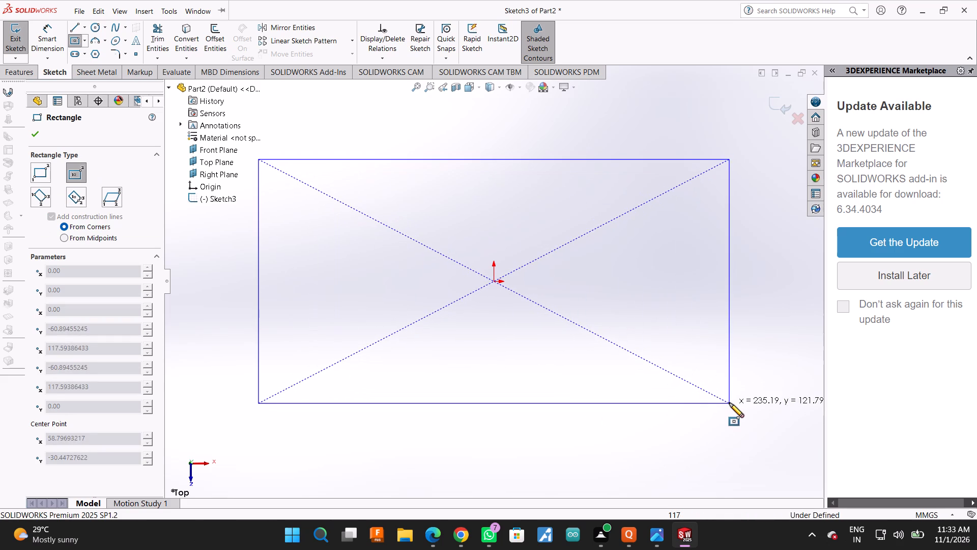
pyautogui.click(729, 403)
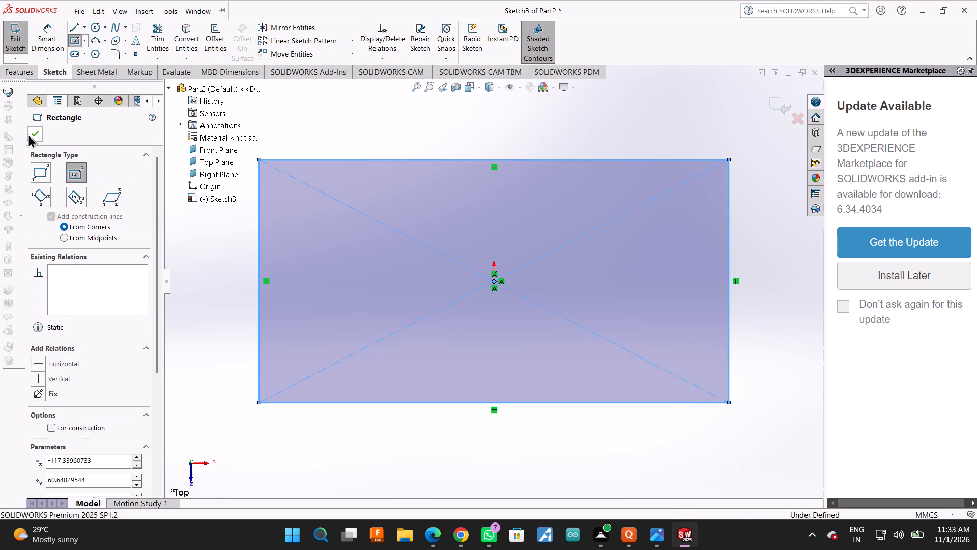
pyautogui.click(28, 134)
# Dimension the rectangle's right vertical side to 58 mm.
pyautogui.click(48, 26)
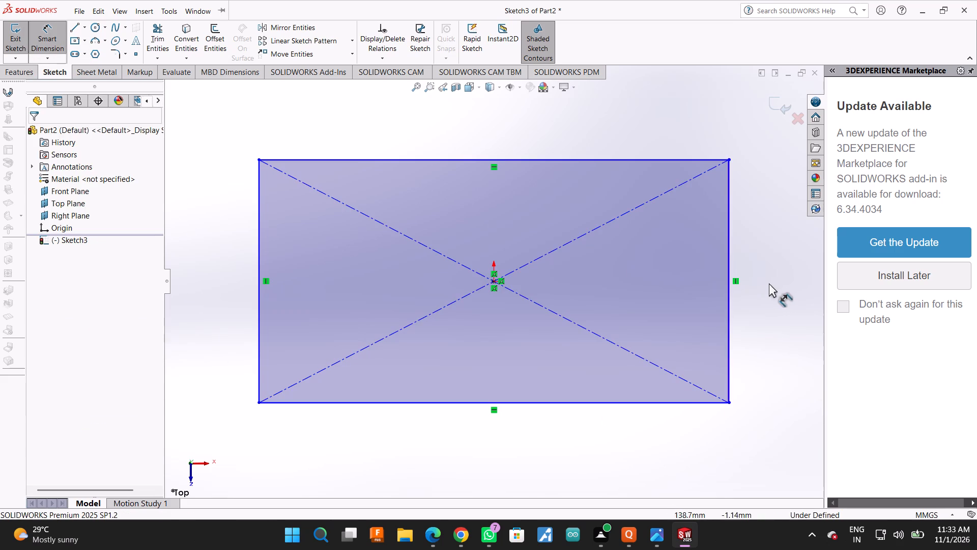
pyautogui.click(731, 302)
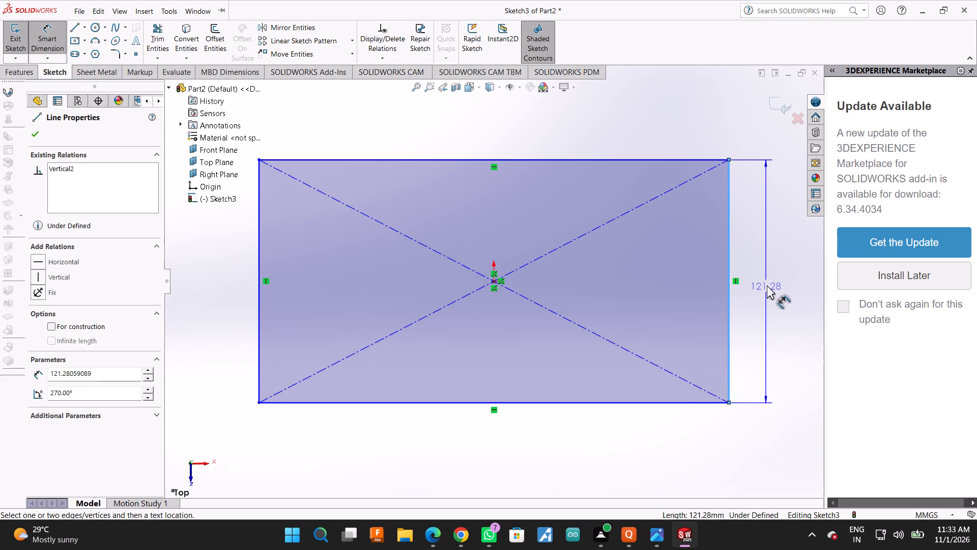
pyautogui.click(768, 285)
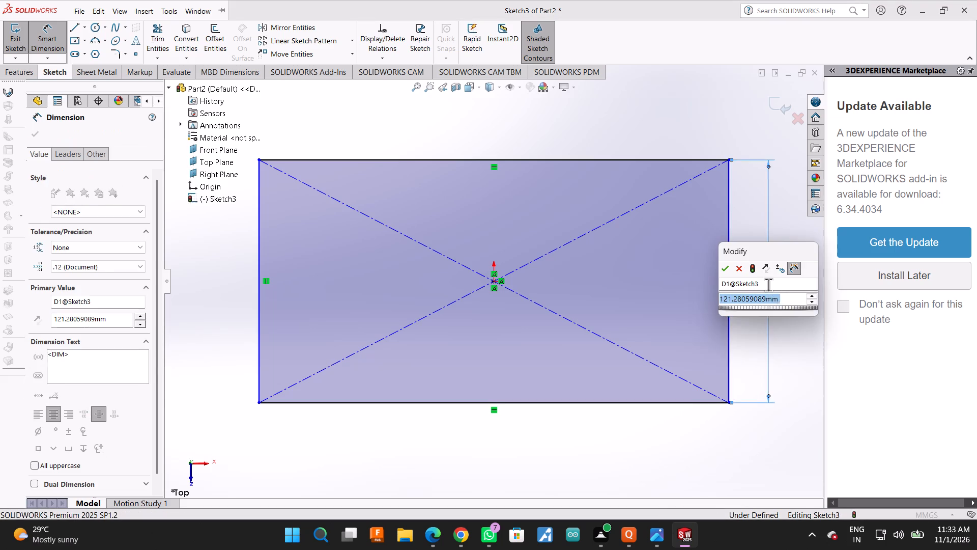
pyautogui.write('58')
pyautogui.press('Return')
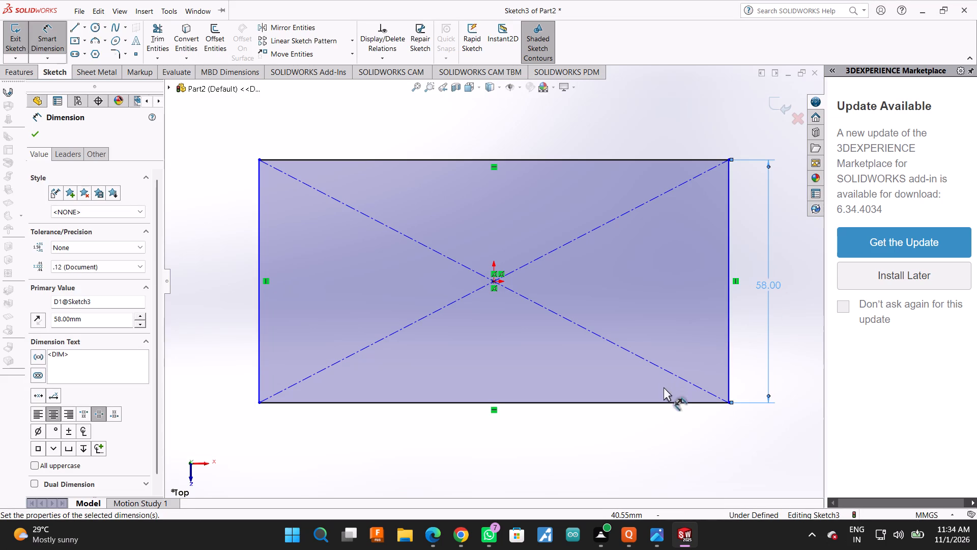
# Dimension the rectangle's upper horizontal side to 92 mm.
pyautogui.click(609, 161)
pyautogui.click(605, 107)
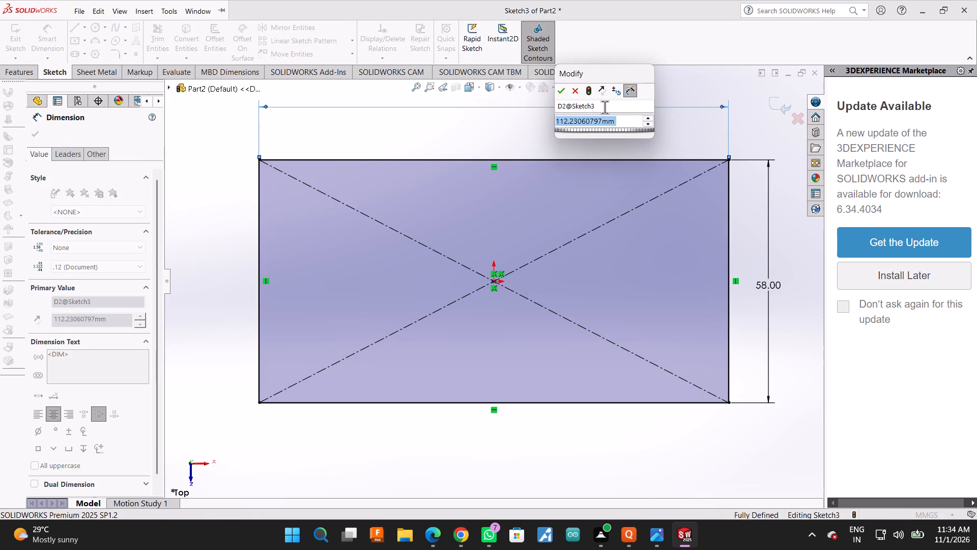
pyautogui.write('92')
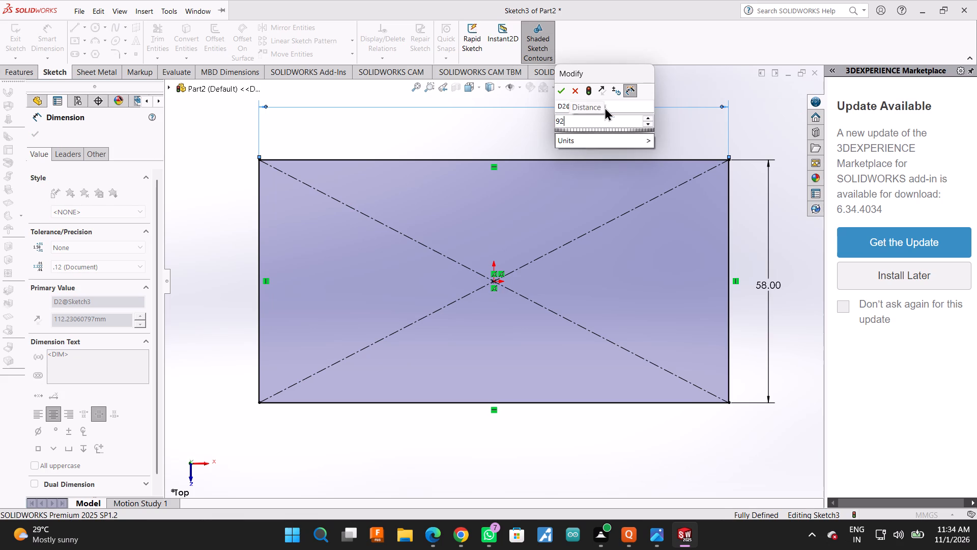
pyautogui.press('Return')
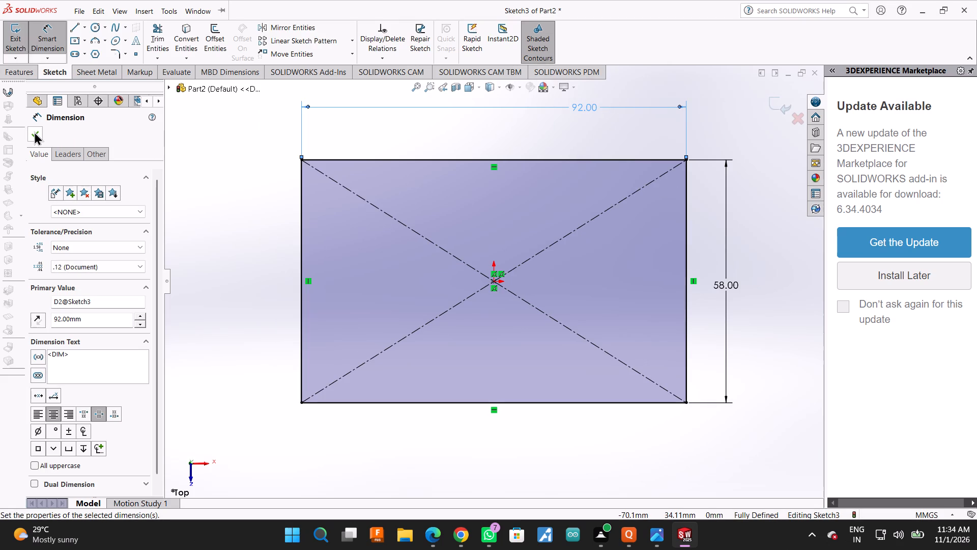
pyautogui.click(36, 132)
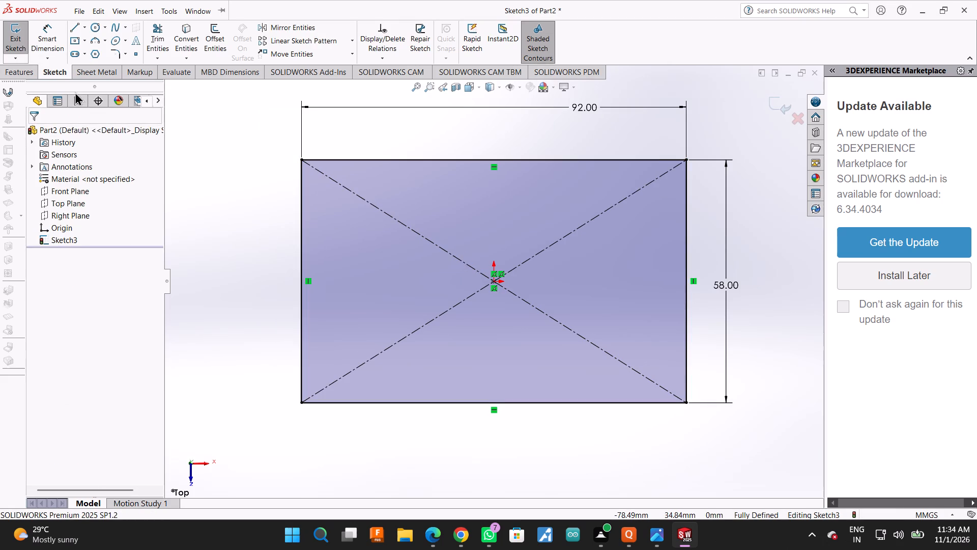
# Extrude the rectangle as a blind boss 8 mm deep.
pyautogui.click(19, 71)
pyautogui.click(10, 40)
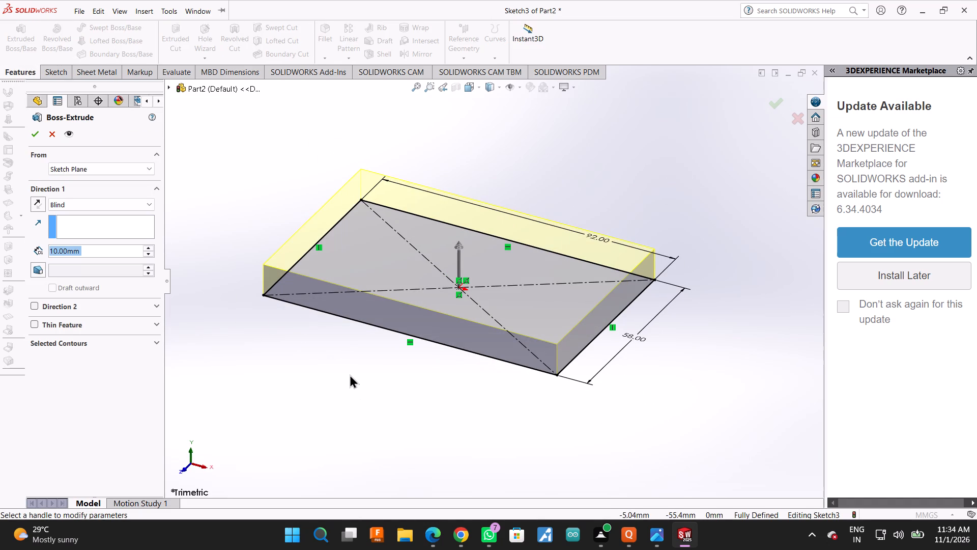
pyautogui.press('8')
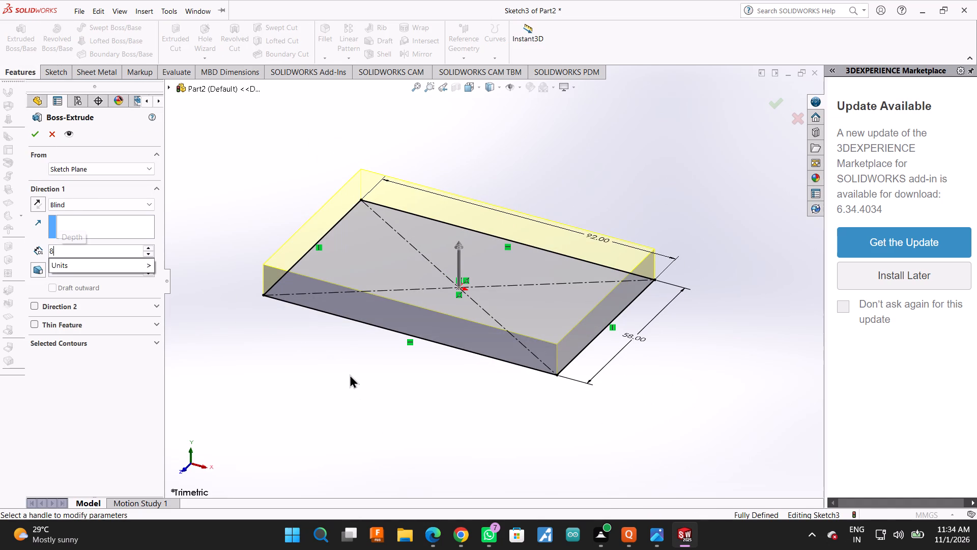
pyautogui.press('Return')
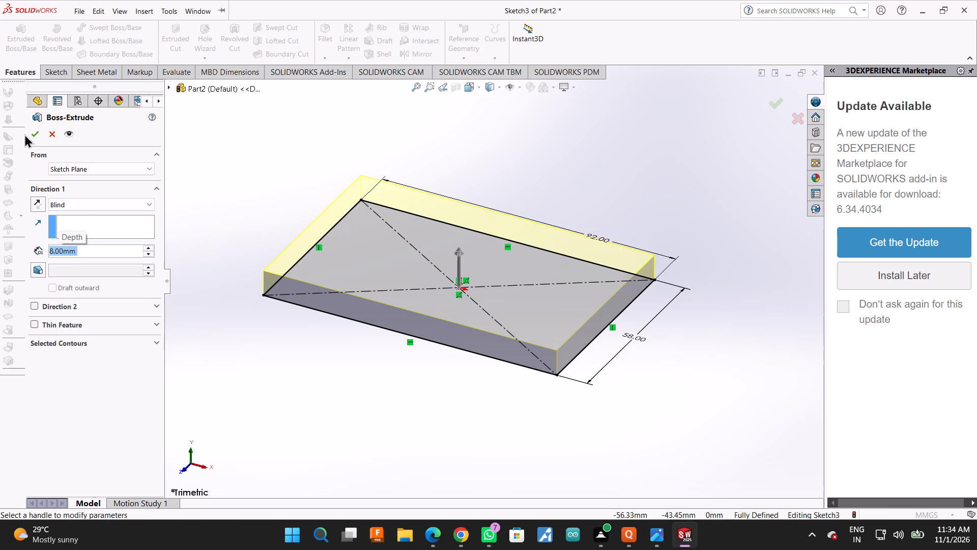
pyautogui.click(31, 137)
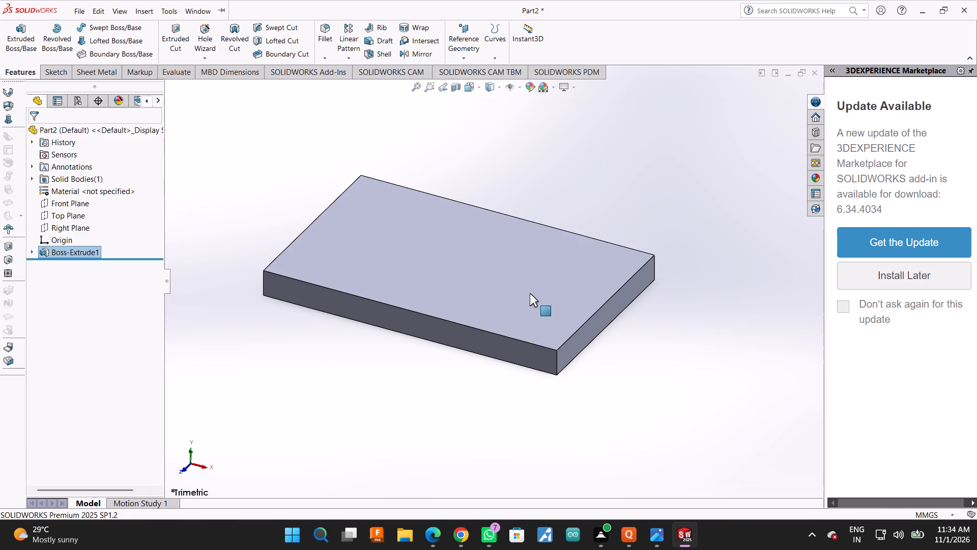
# On the plate's top face, sketch a closed strip of four lines spanning both long edges, about 2 mm from the right short edge.
pyautogui.click(530, 293)
pyautogui.click(580, 269)
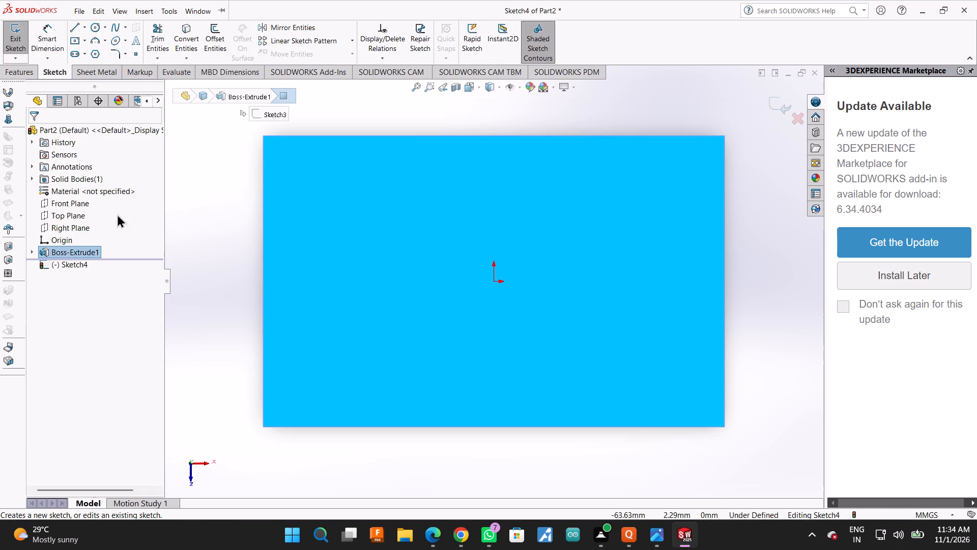
pyautogui.click(587, 40)
pyautogui.click(72, 26)
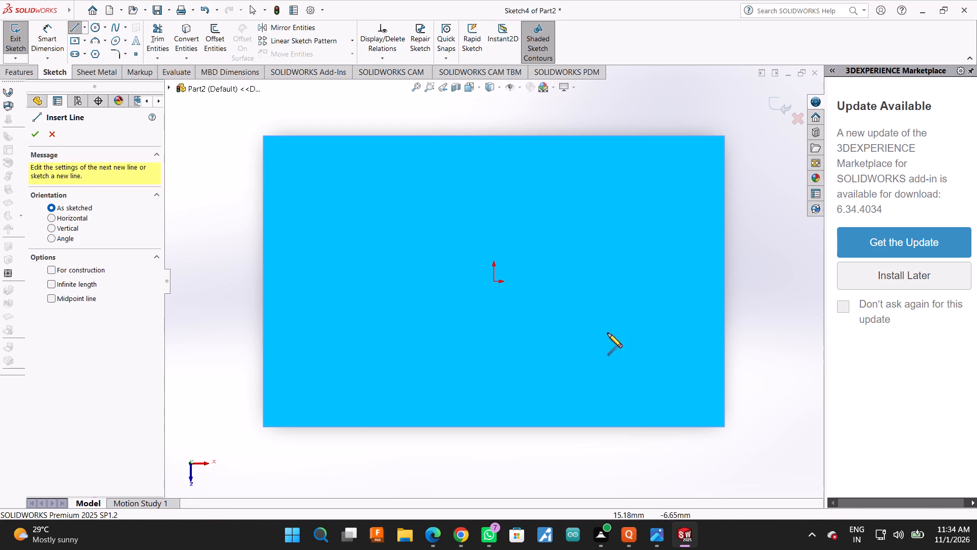
pyautogui.click(714, 427)
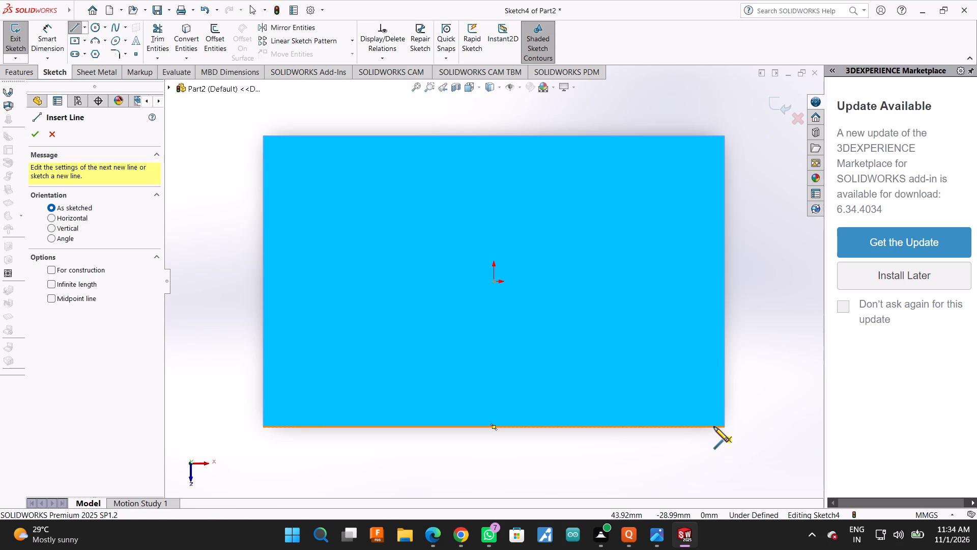
pyautogui.click(712, 134)
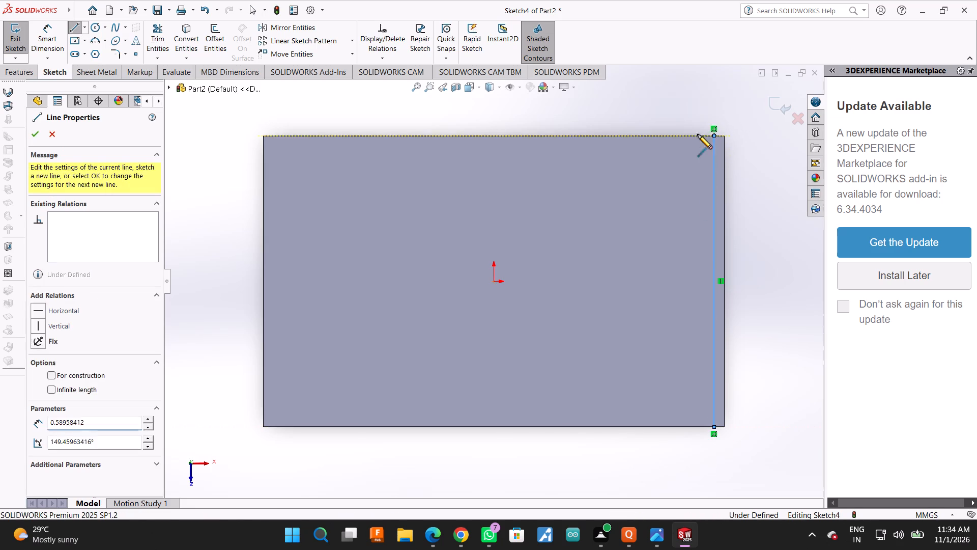
pyautogui.click(672, 137)
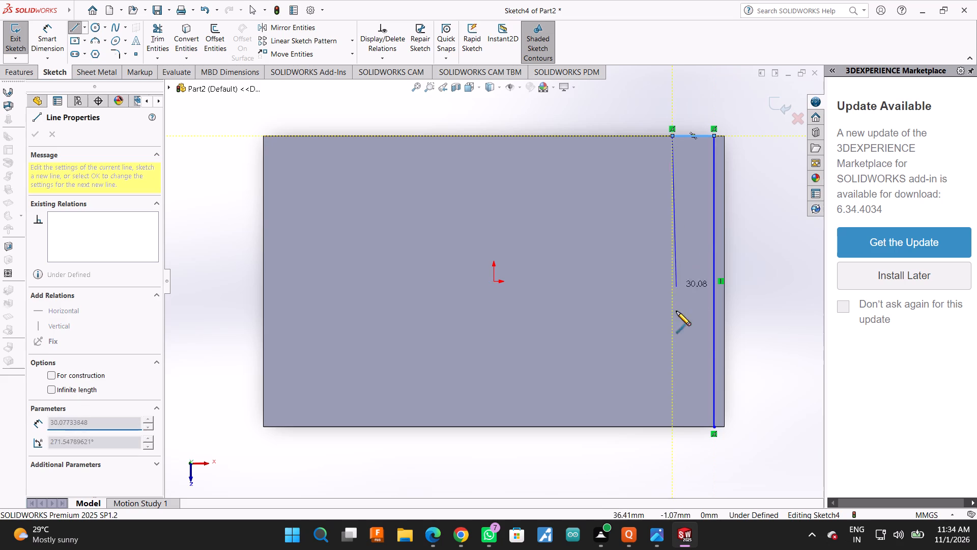
pyautogui.click(673, 428)
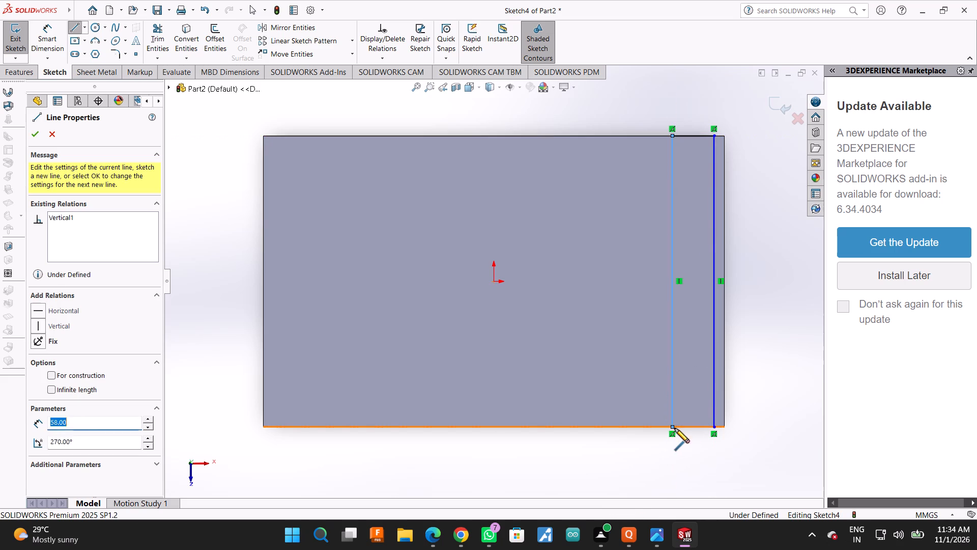
pyautogui.click(712, 428)
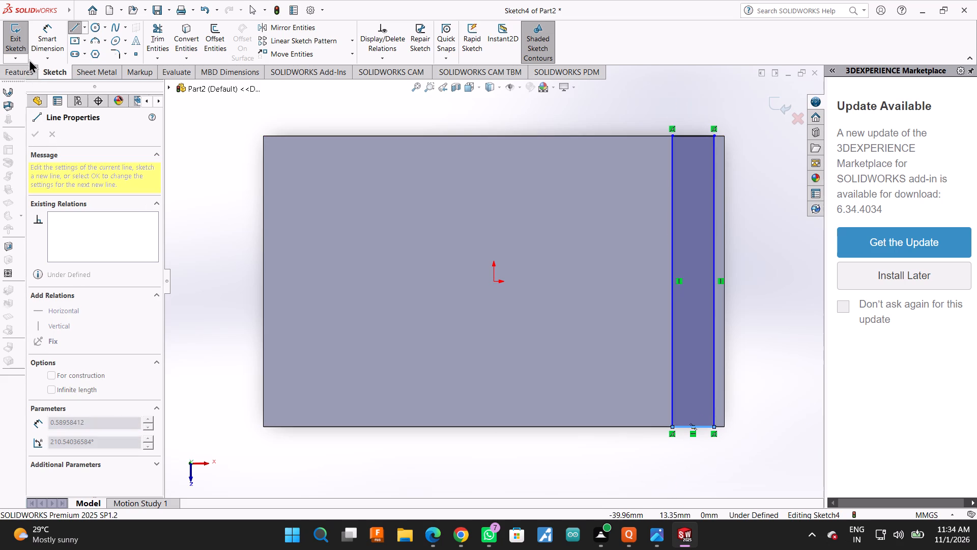
# Dimension the gap between the strip's outer line and the plate's right short edge to 3 mm.
pyautogui.click(48, 32)
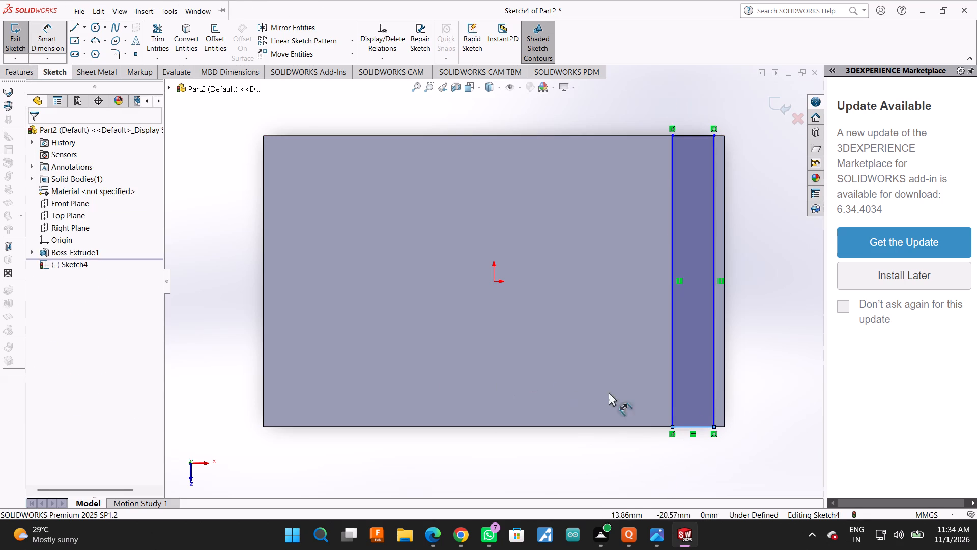
pyautogui.click(713, 364)
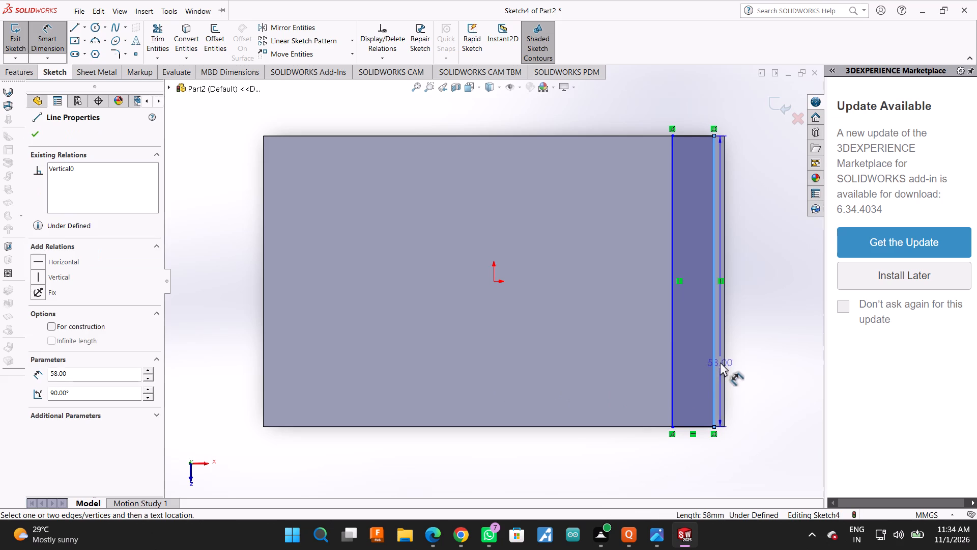
pyautogui.click(724, 362)
pyautogui.click(723, 450)
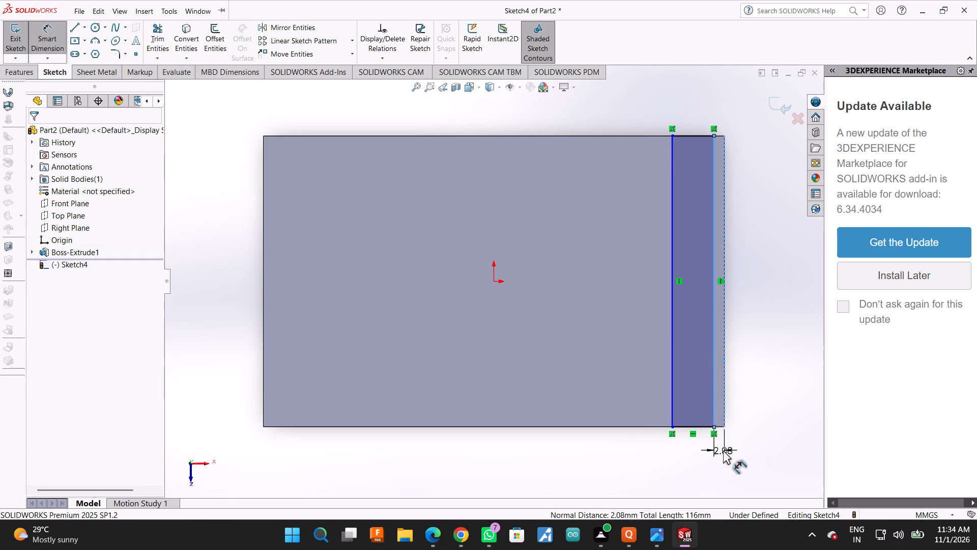
pyautogui.press('3')
pyautogui.press('Return')
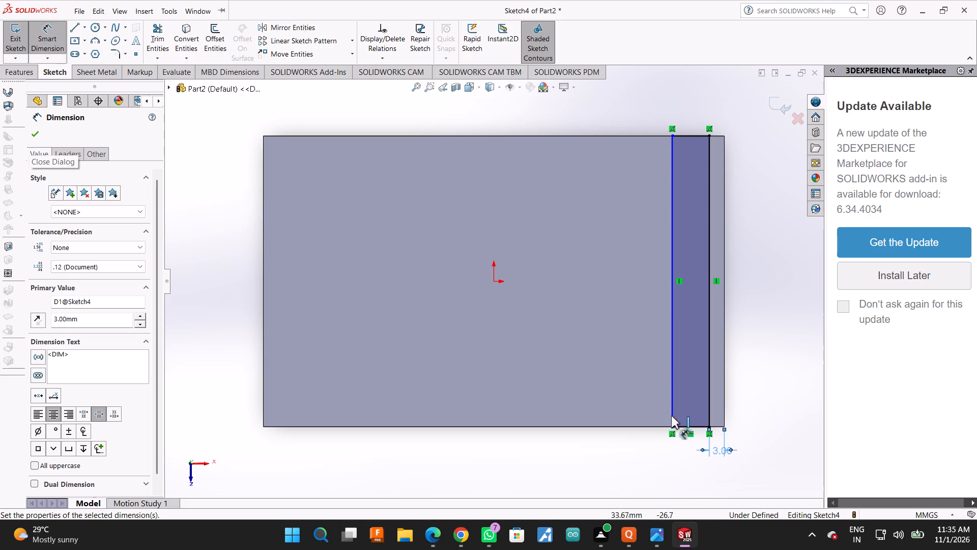
# Dimension the strip's width to 8 mm along its upper short line.
pyautogui.click(694, 138)
pyautogui.click(696, 108)
pyautogui.press('8')
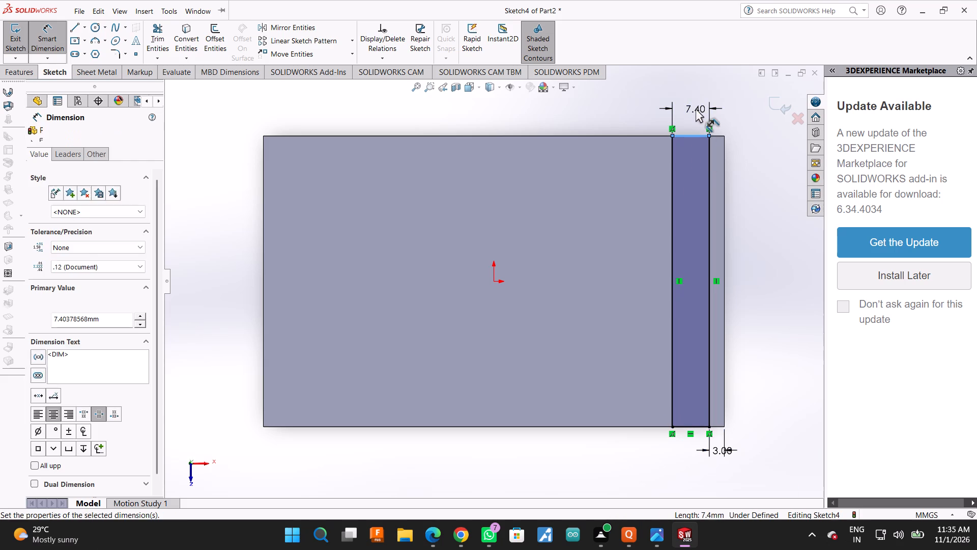
pyautogui.press('Return')
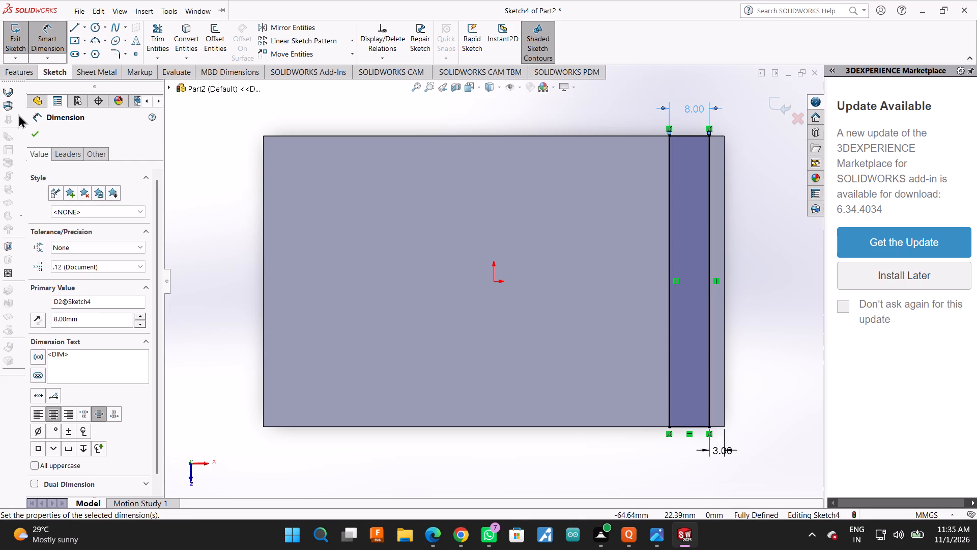
pyautogui.click(28, 130)
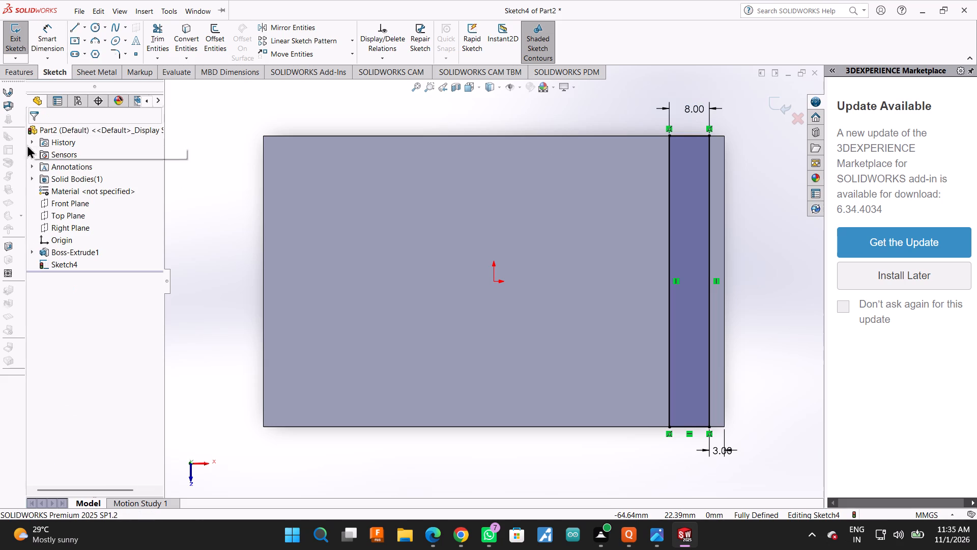
# Extrude the strip upward as a blind boss with a depth of 17+35 (52 mm), merged with the plate.
pyautogui.click(23, 70)
pyautogui.click(31, 37)
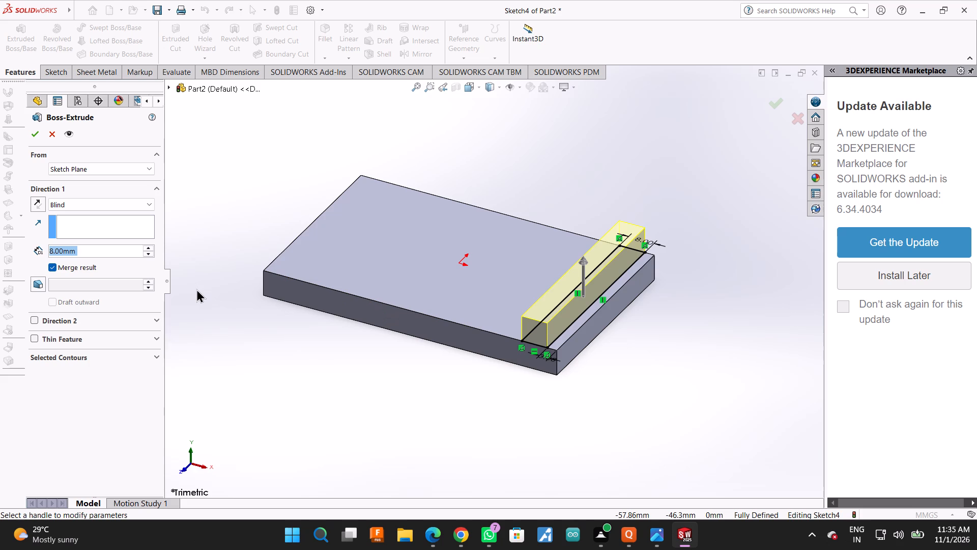
pyautogui.write('17+')
pyautogui.write('35')
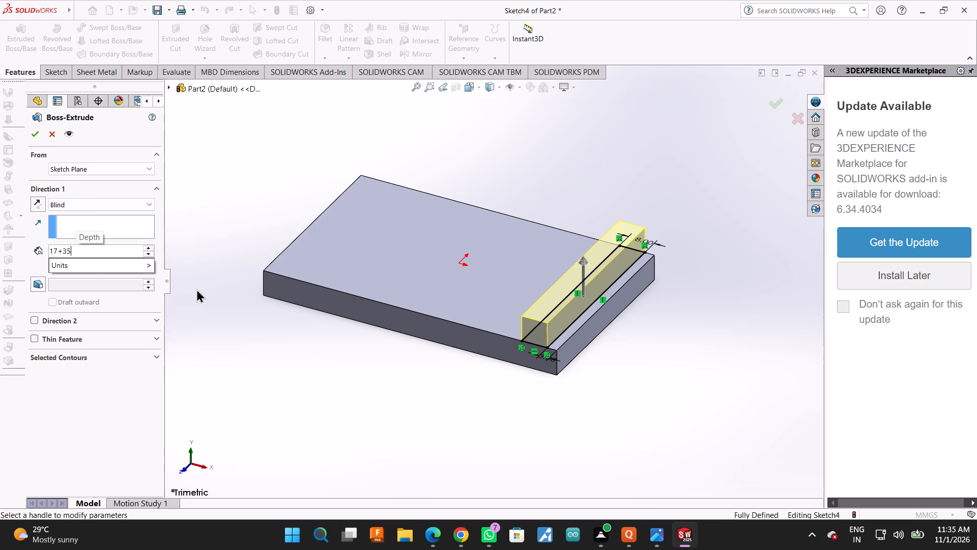
pyautogui.press('Return')
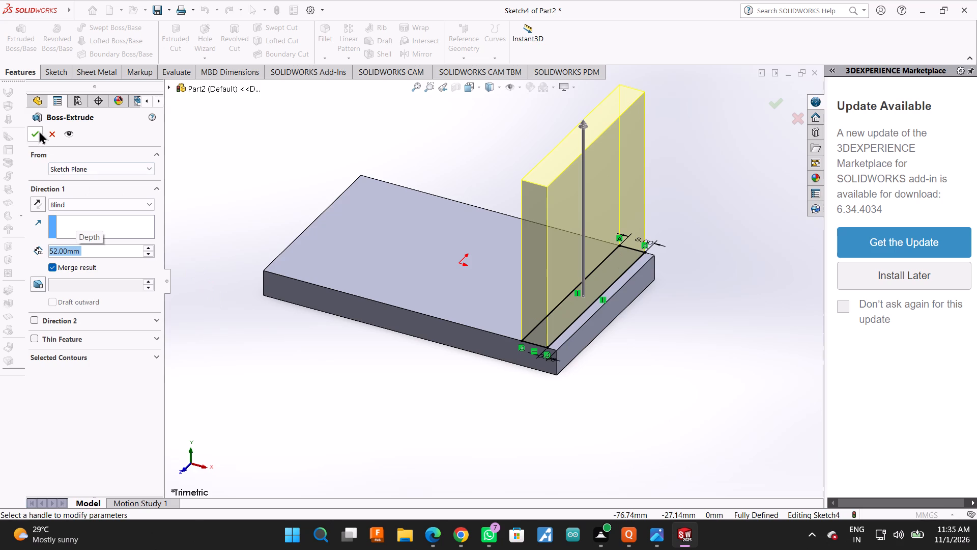
pyautogui.click(39, 131)
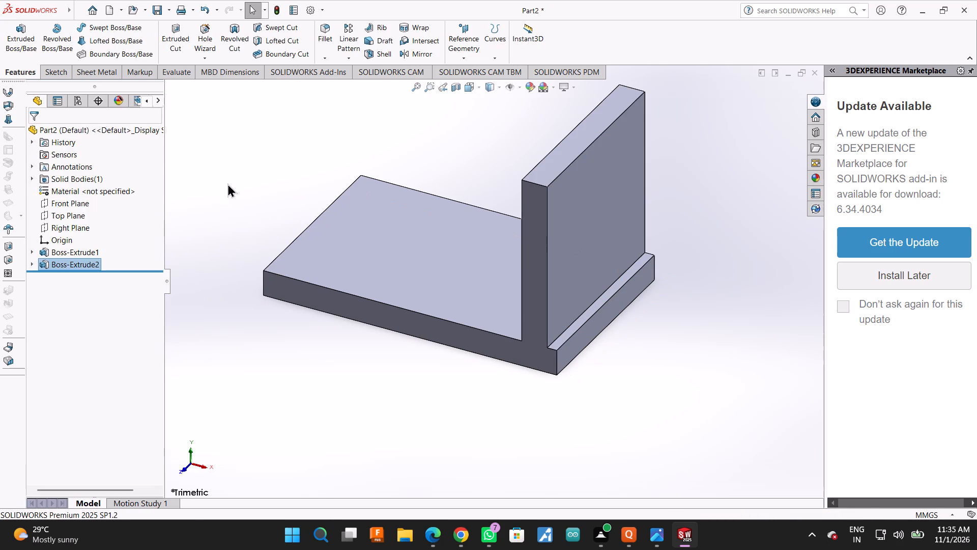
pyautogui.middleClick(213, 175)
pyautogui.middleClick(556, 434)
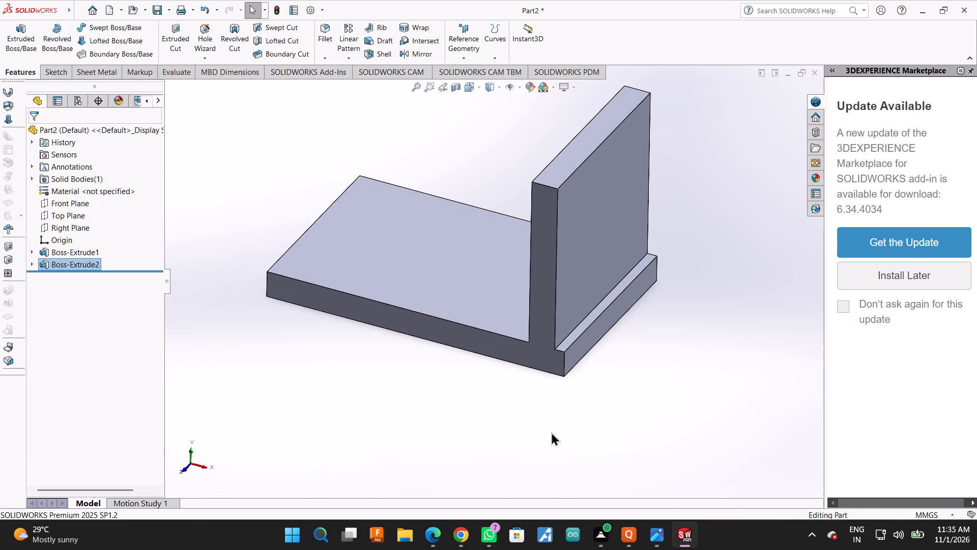
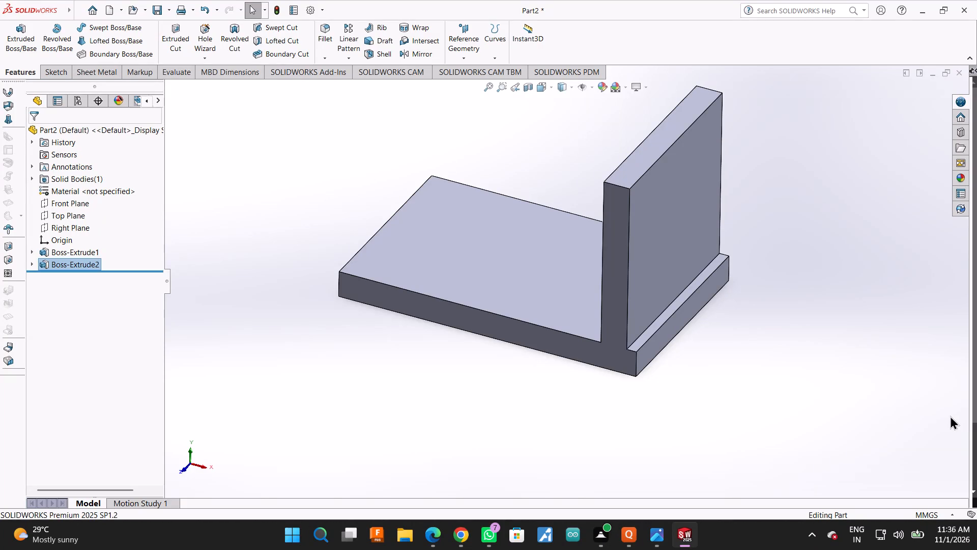
# On the plate's bottom face, sketch a line between the long edges about 2 mm from the right short edge, plus an about 7 mm line along one long edge.
pyautogui.scroll(2, 950, 416)
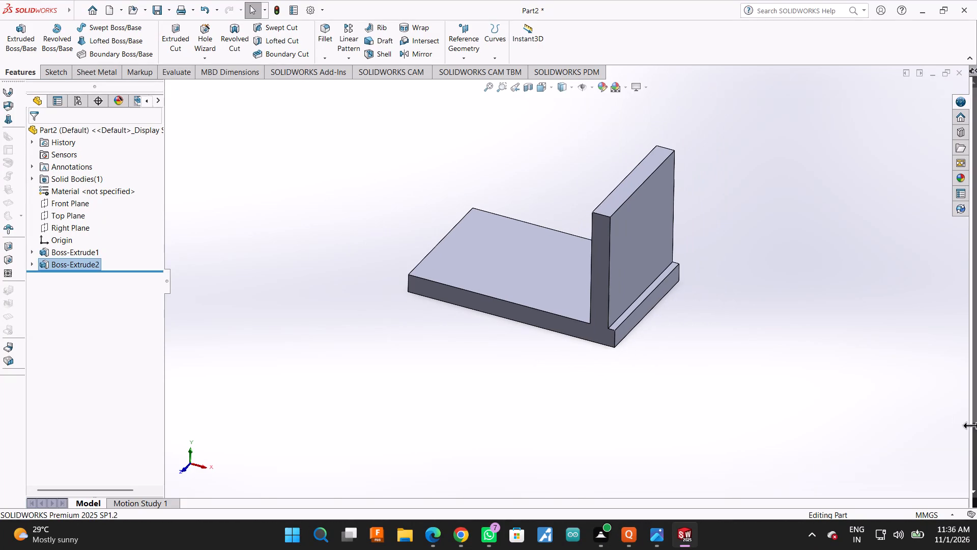
pyautogui.moveTo(690, 367); pyautogui.dragTo(700, 242, button='middle')
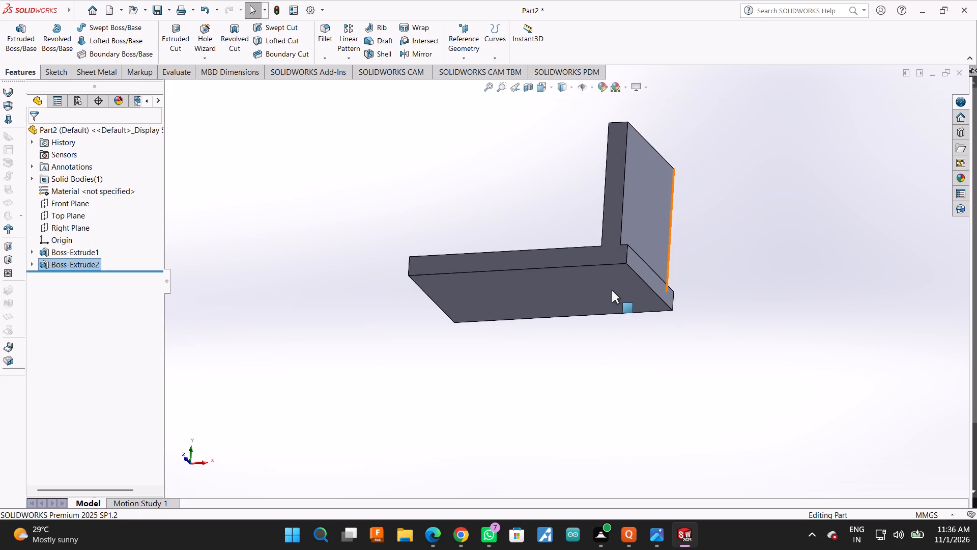
pyautogui.click(612, 290)
pyautogui.click(654, 257)
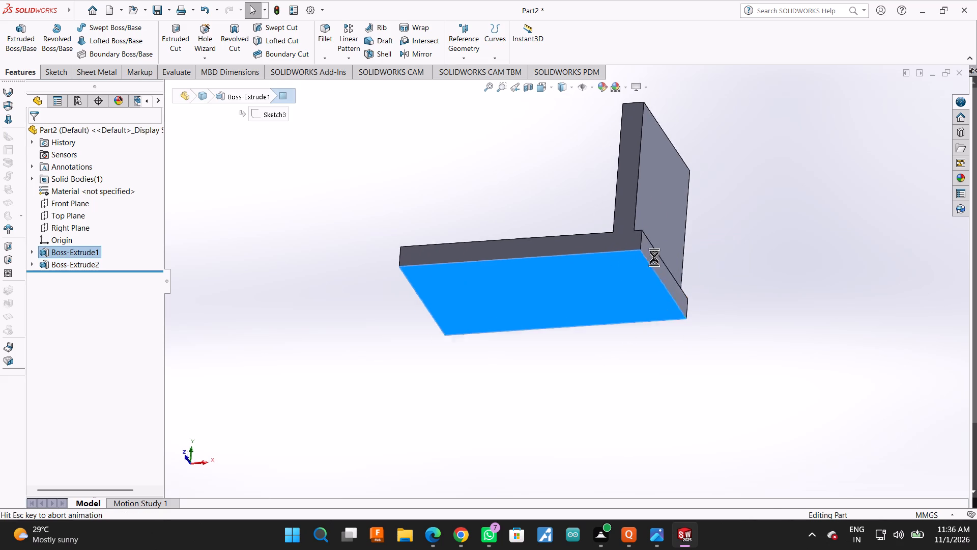
pyautogui.click(71, 31)
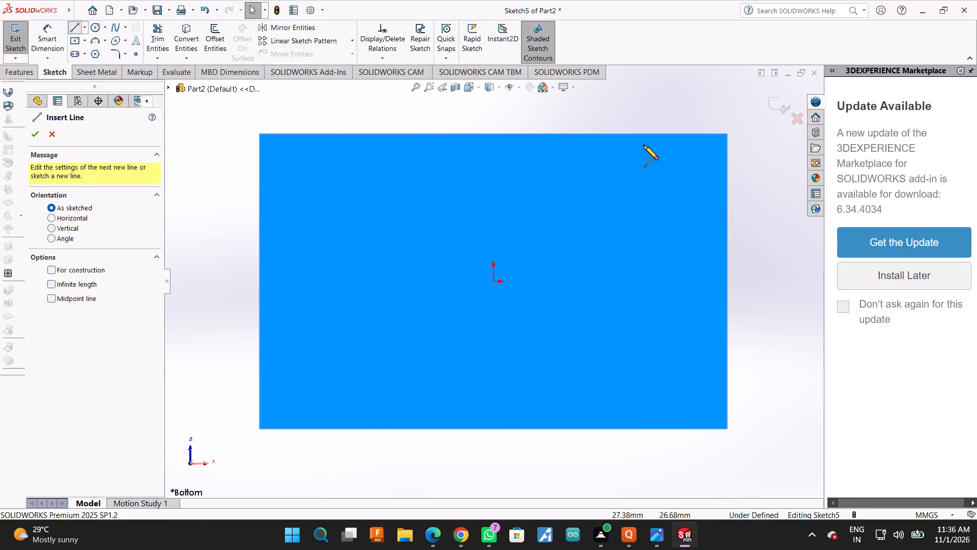
pyautogui.click(715, 134)
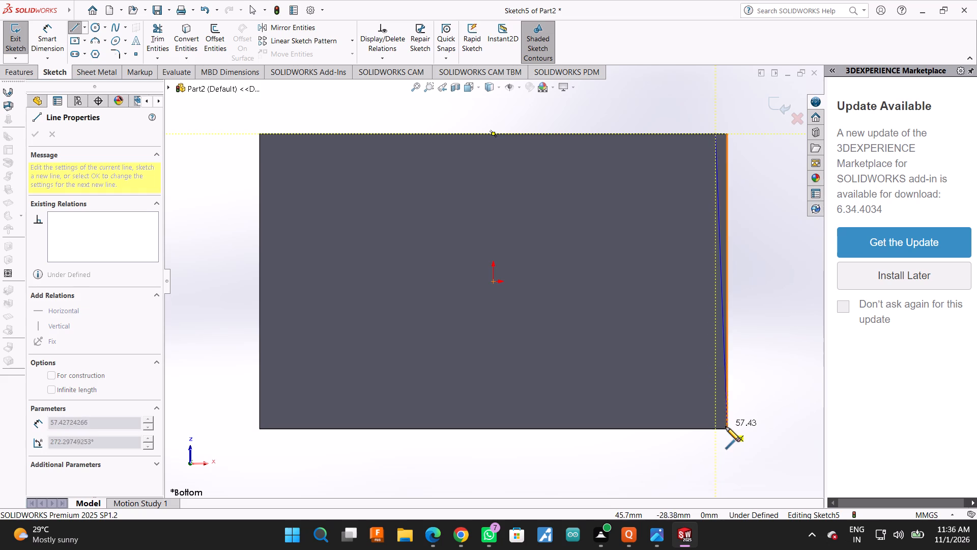
pyautogui.click(713, 427)
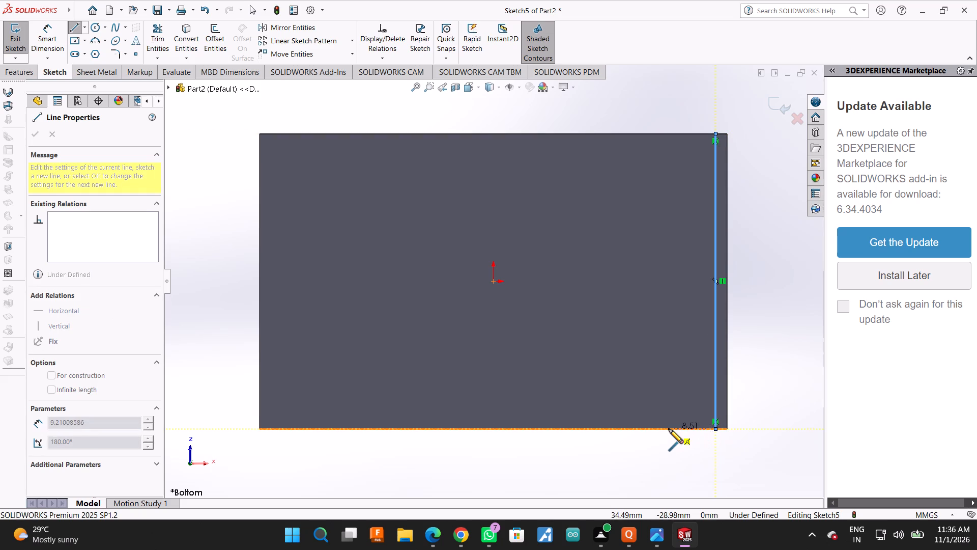
pyautogui.click(679, 430)
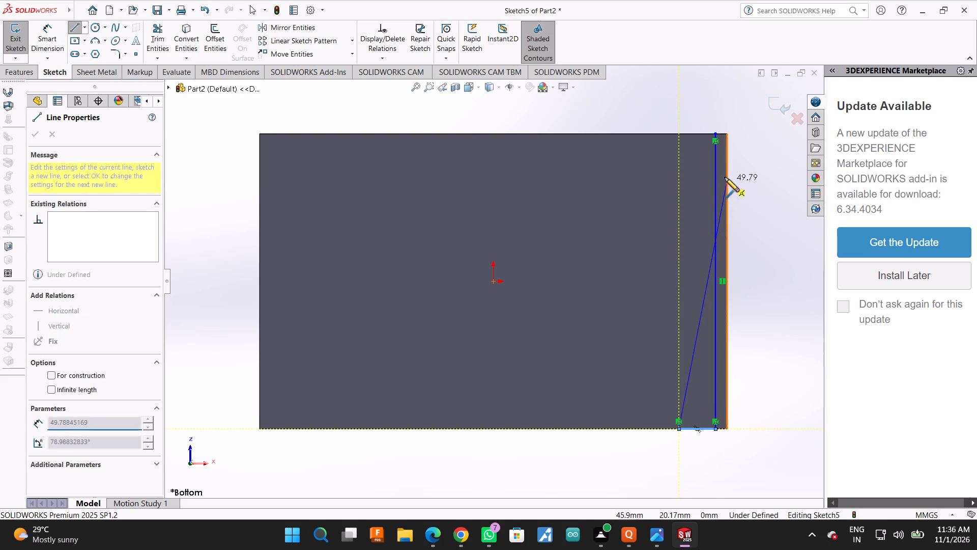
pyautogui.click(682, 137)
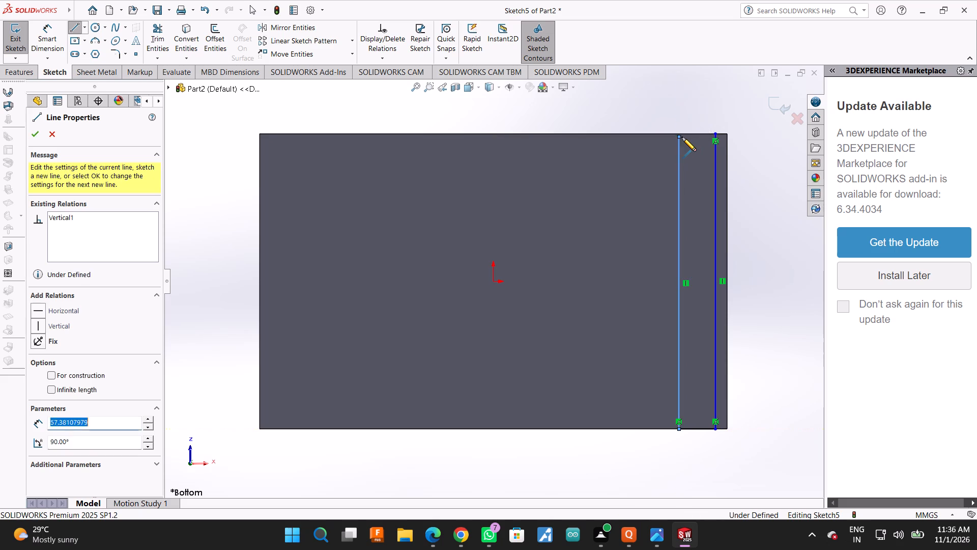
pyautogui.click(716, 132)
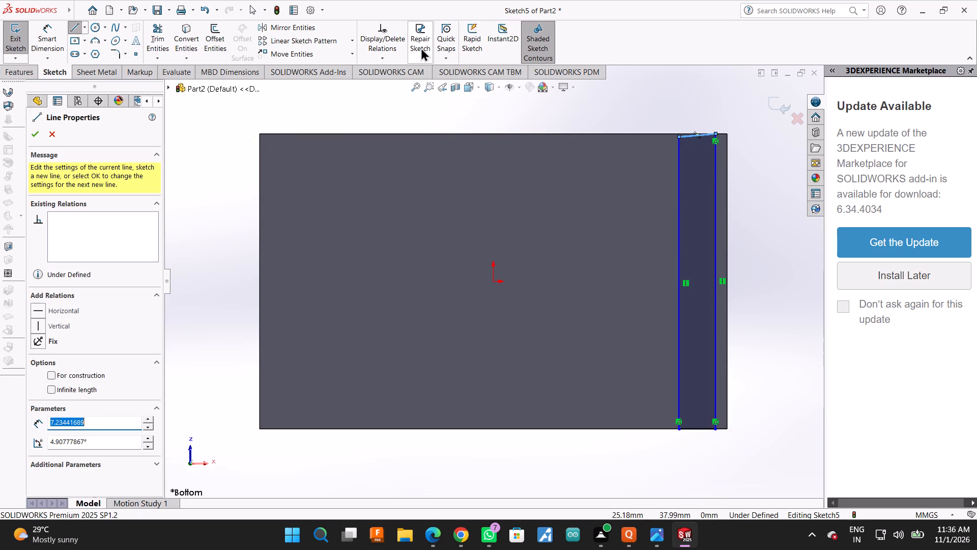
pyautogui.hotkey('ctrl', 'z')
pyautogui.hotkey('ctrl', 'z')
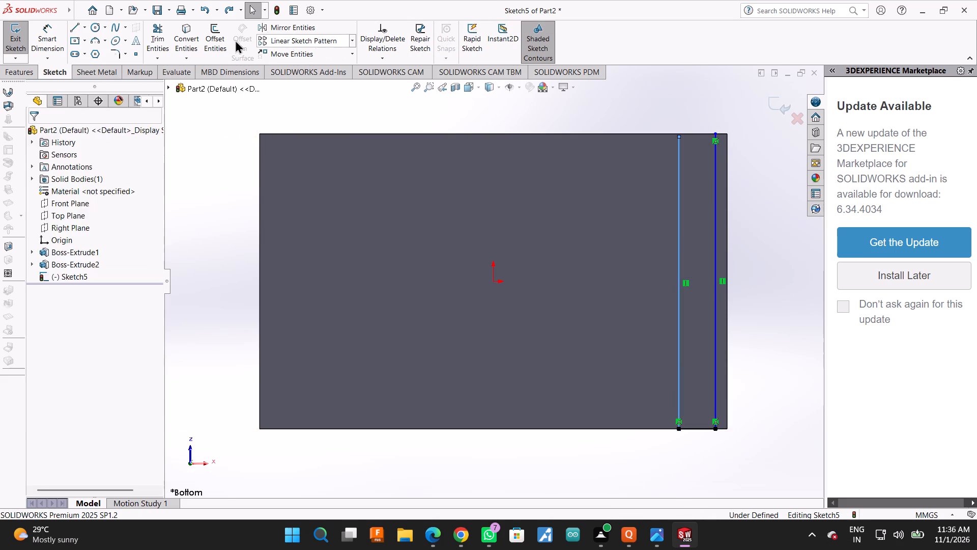
# Close the strip with an inner line spanning to the opposite long edge and a short line along that edge, about 7 mm long.
pyautogui.click(75, 27)
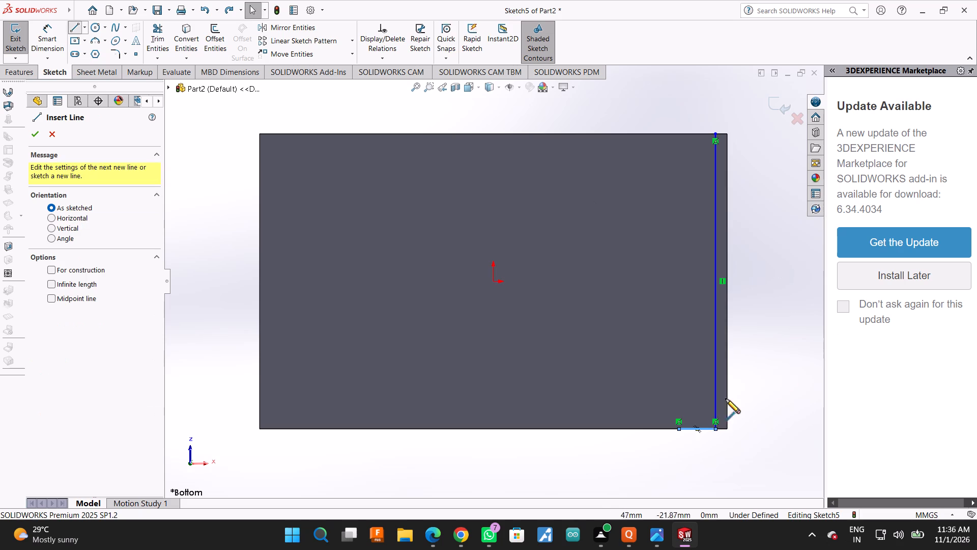
pyautogui.click(677, 428)
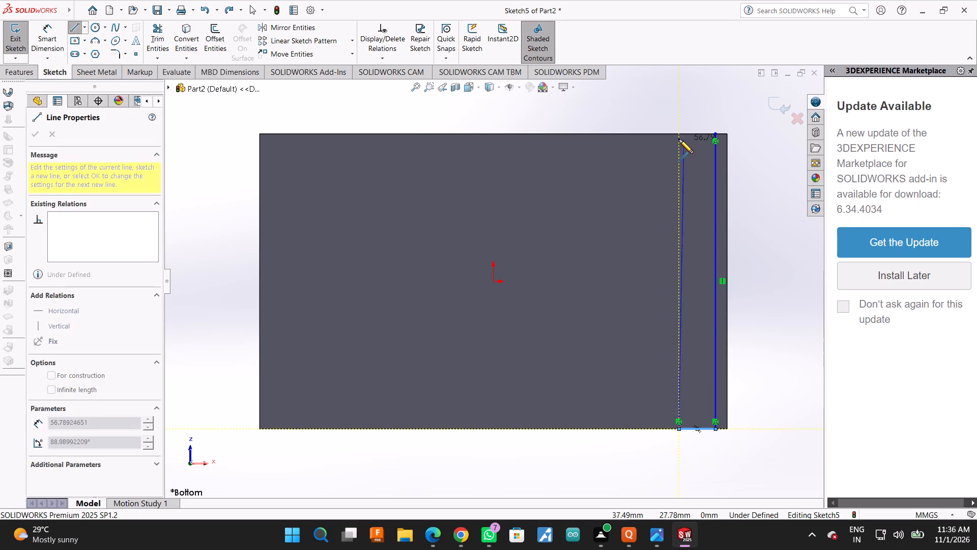
pyautogui.click(679, 133)
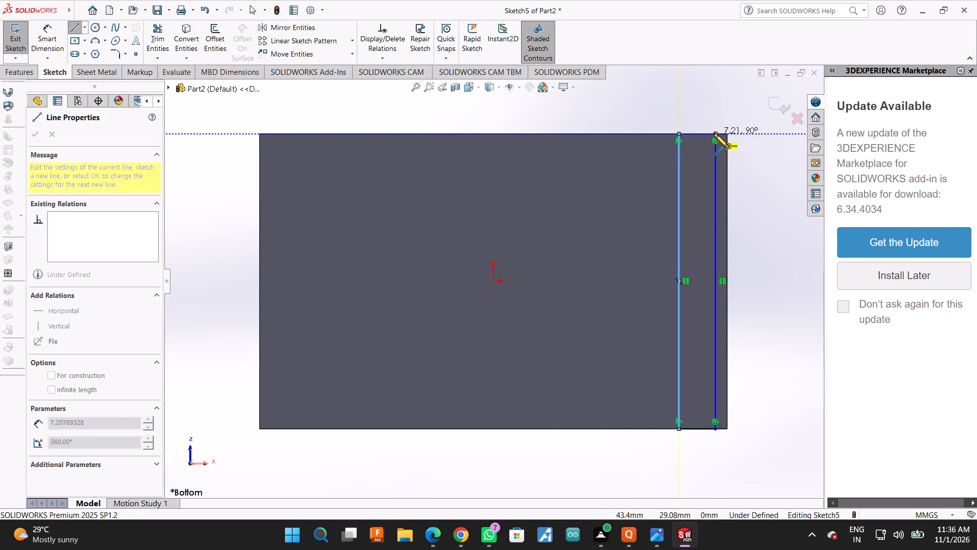
pyautogui.click(714, 133)
pyautogui.scroll(-3, 724, 161)
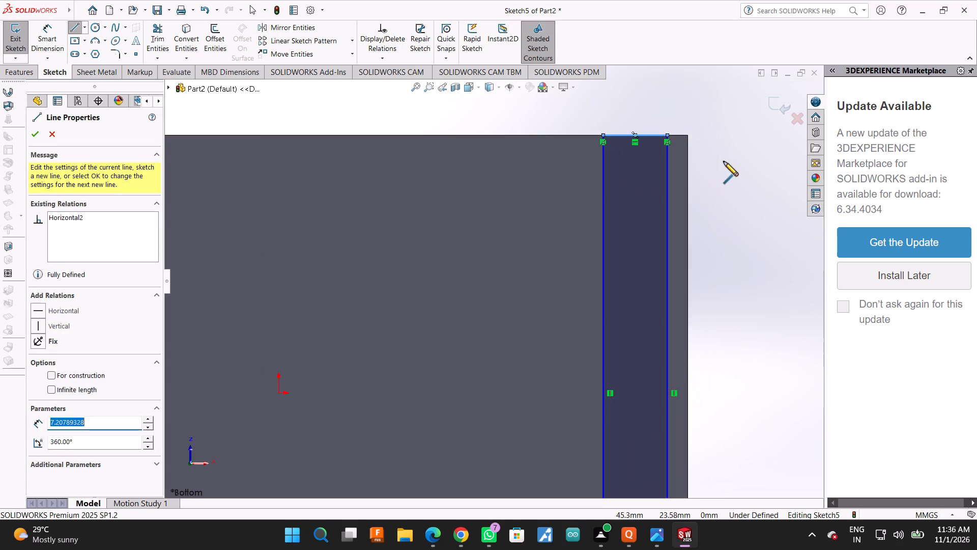
pyautogui.scroll(-5, 683, 142)
pyautogui.scroll(-6, 514, 188)
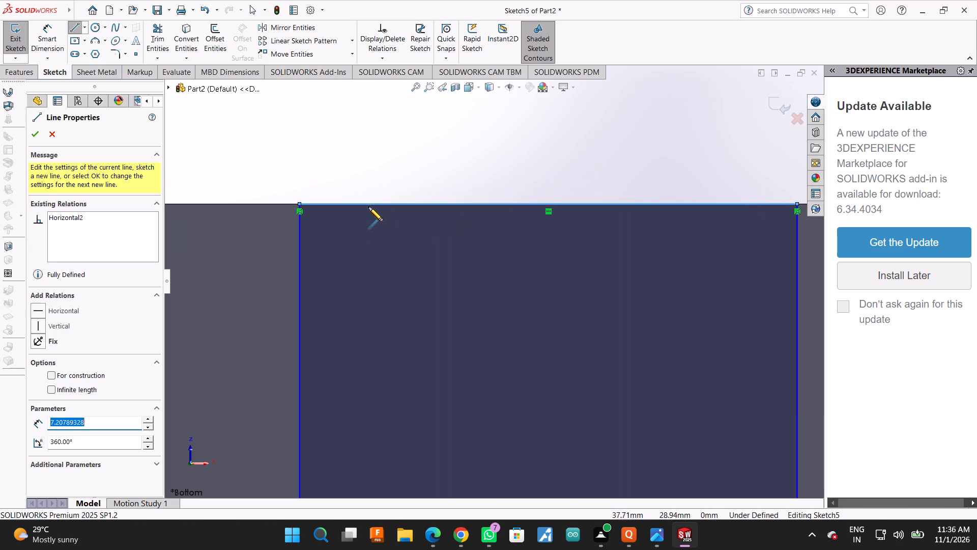
pyautogui.click(39, 136)
# Dimension the gap between the strip's outer line and the plate's right short edge to 3 mm.
pyautogui.scroll(3, 224, 205)
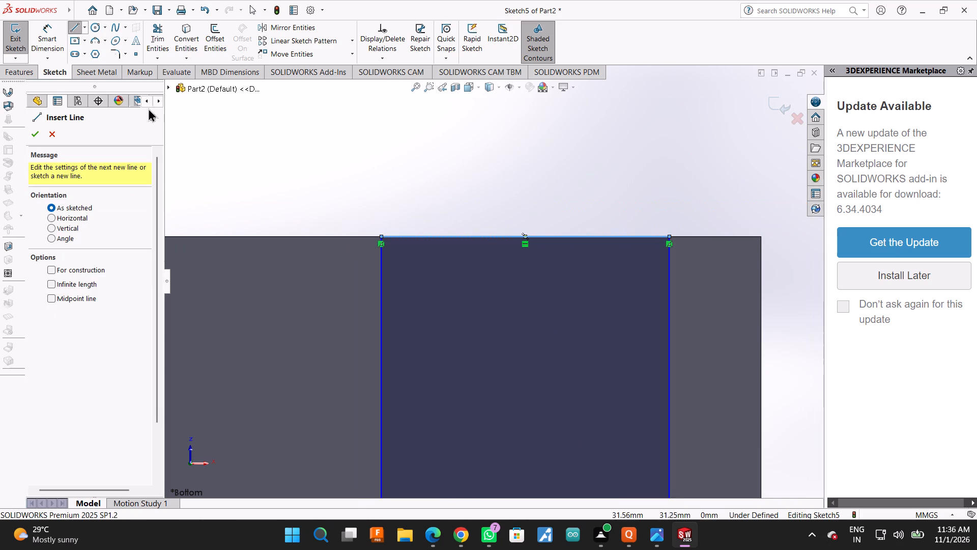
pyautogui.click(52, 34)
pyautogui.scroll(3, 553, 313)
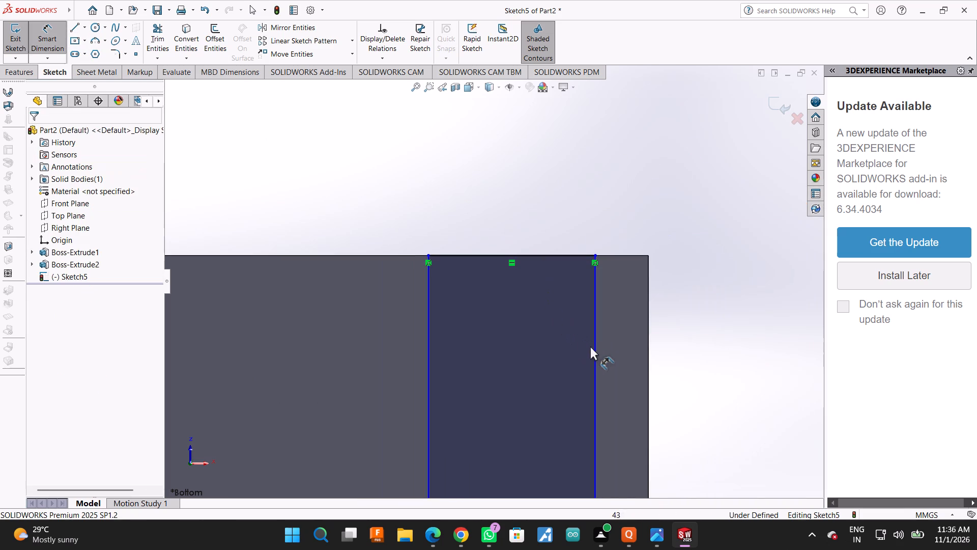
pyautogui.click(595, 350)
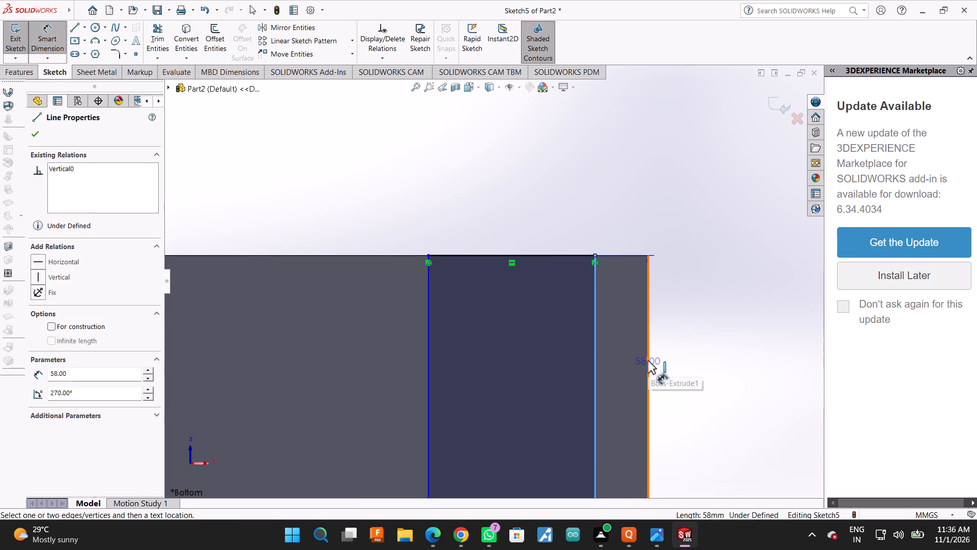
pyautogui.click(648, 361)
pyautogui.click(630, 229)
pyautogui.press('3')
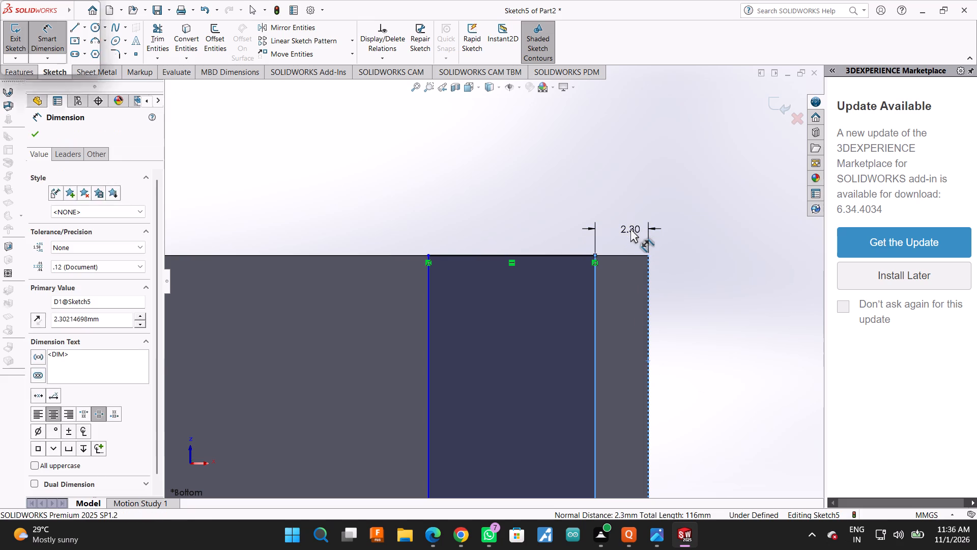
pyautogui.press('Return')
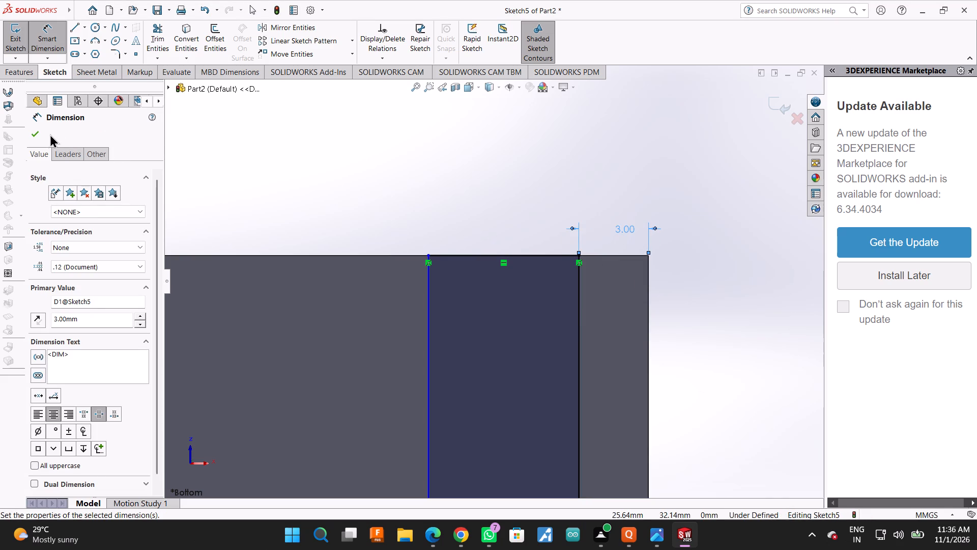
pyautogui.click(42, 137)
# Dimension the strip's width to 8 mm along its upper short line.
pyautogui.click(51, 30)
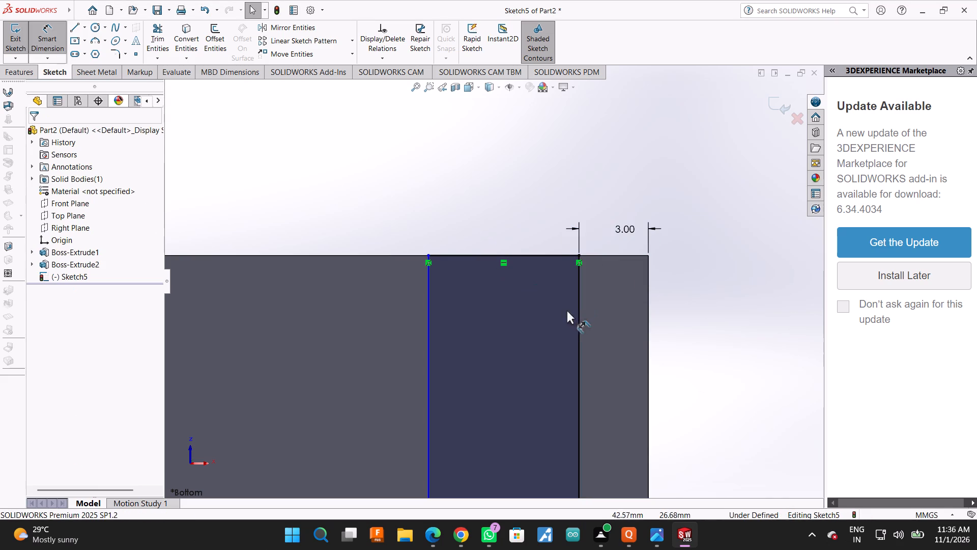
pyautogui.click(543, 257)
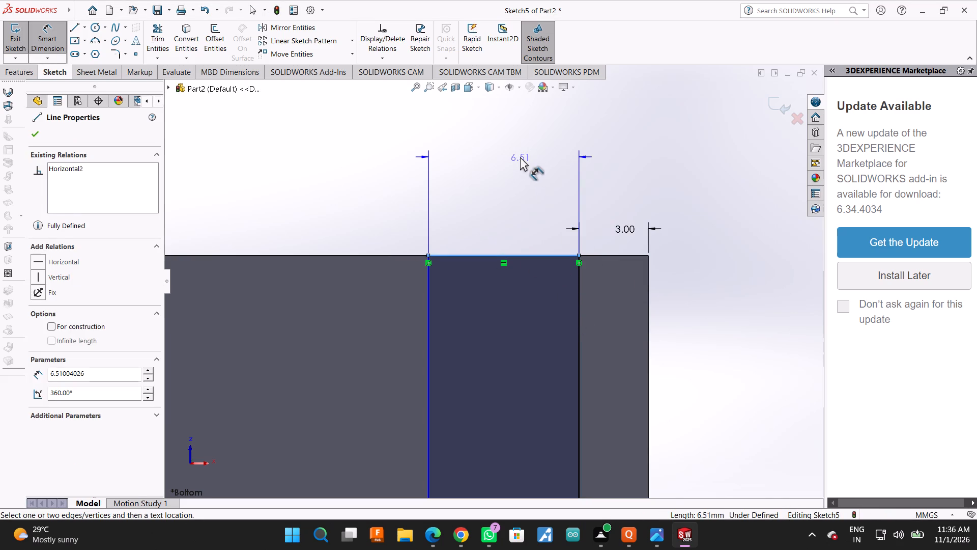
pyautogui.click(520, 157)
pyautogui.press('7')
pyautogui.press('BackSpace')
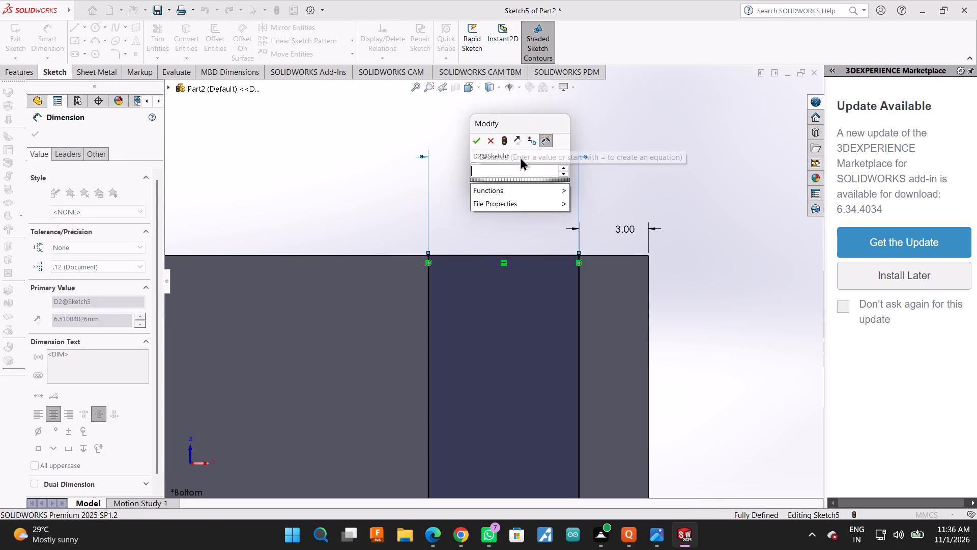
pyautogui.press('8')
pyautogui.press('Return')
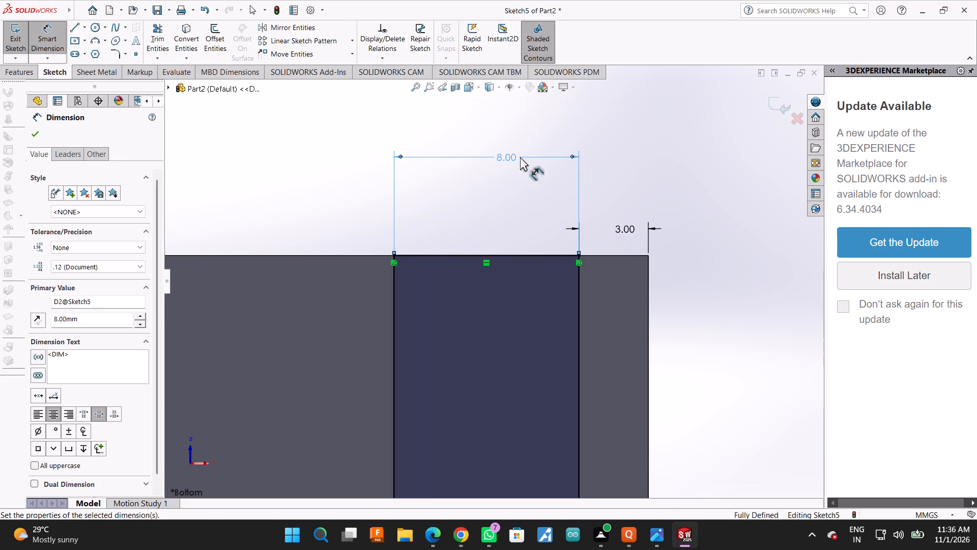
pyautogui.click(27, 134)
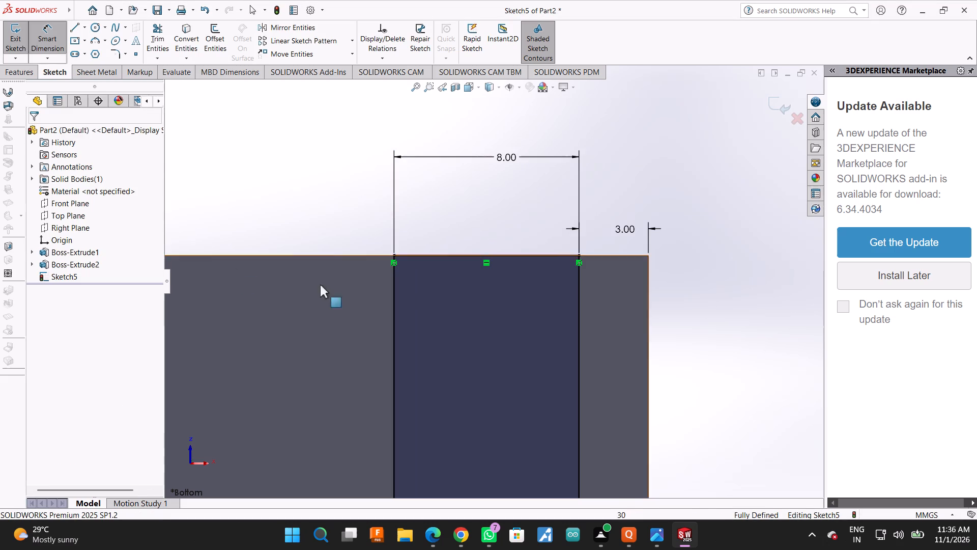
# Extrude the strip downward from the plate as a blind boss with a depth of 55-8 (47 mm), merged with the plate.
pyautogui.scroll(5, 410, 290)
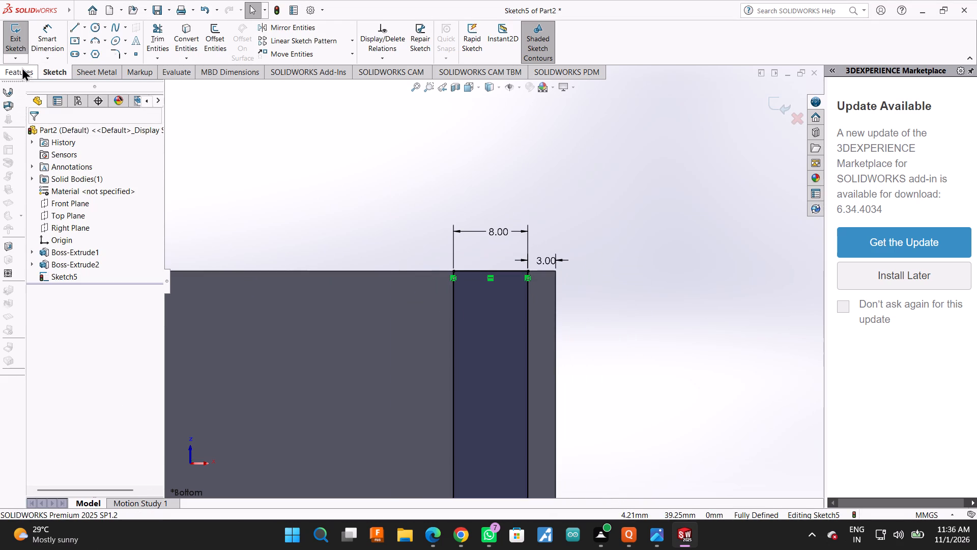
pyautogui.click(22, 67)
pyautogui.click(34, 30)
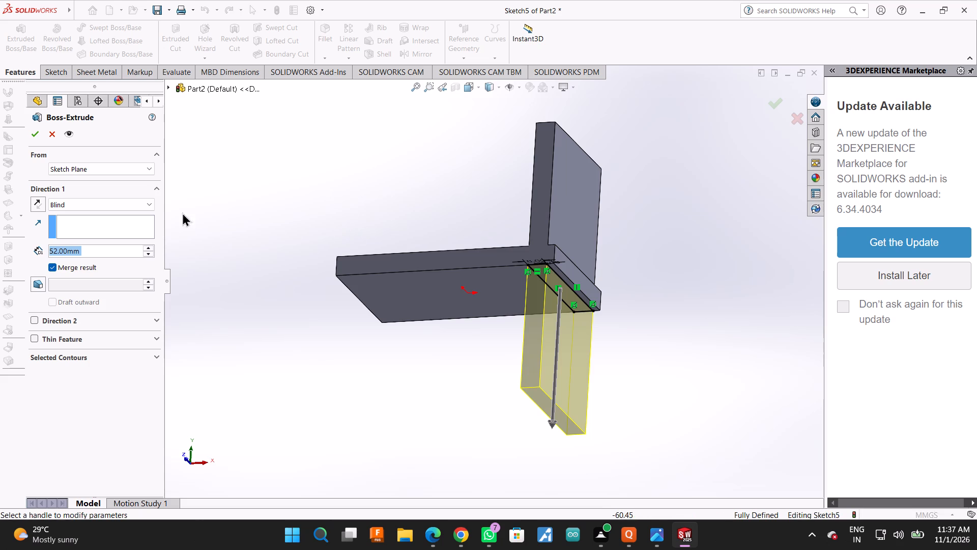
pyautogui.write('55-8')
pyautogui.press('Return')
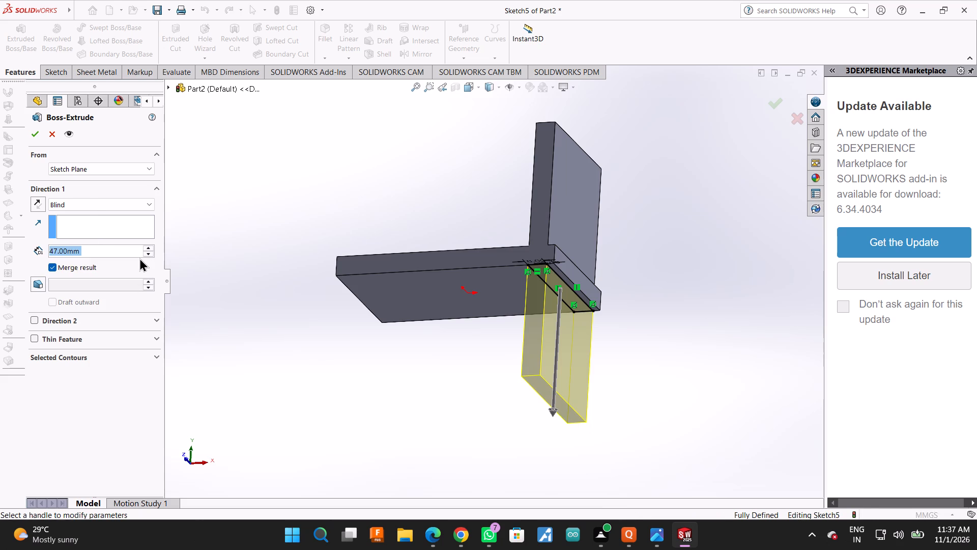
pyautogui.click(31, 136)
# Examine the part from several sides, comparing the upper and lower walls against the base plate.
pyautogui.scroll(1, 248, 190)
pyautogui.moveTo(262, 195); pyautogui.dragTo(268, 198, button='middle')
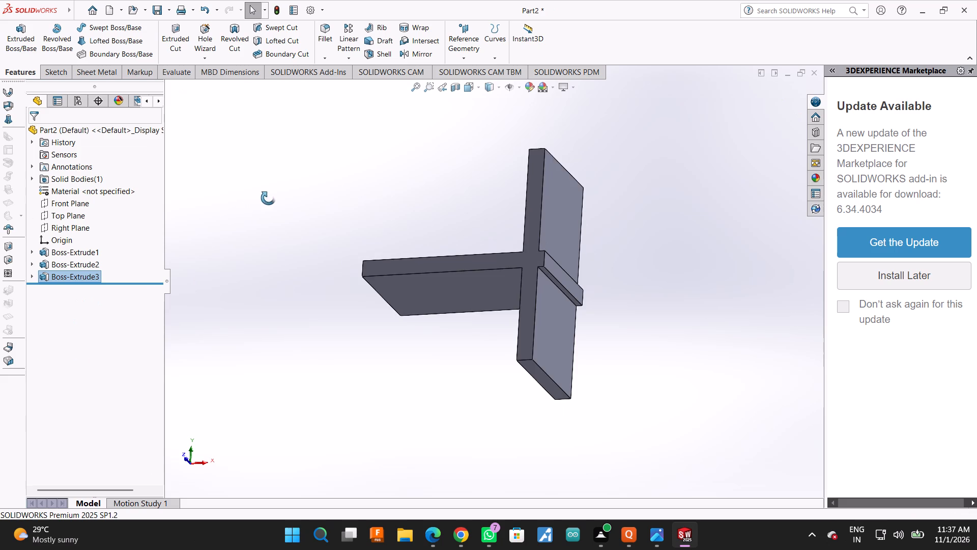
pyautogui.moveTo(268, 198); pyautogui.dragTo(288, 216, button='middle')
pyautogui.moveTo(289, 222); pyautogui.dragTo(268, 235, button='middle')
pyautogui.moveTo(264, 238); pyautogui.dragTo(277, 245, button='middle')
pyautogui.scroll(-2, 277, 245)
pyautogui.middleClick(357, 246)
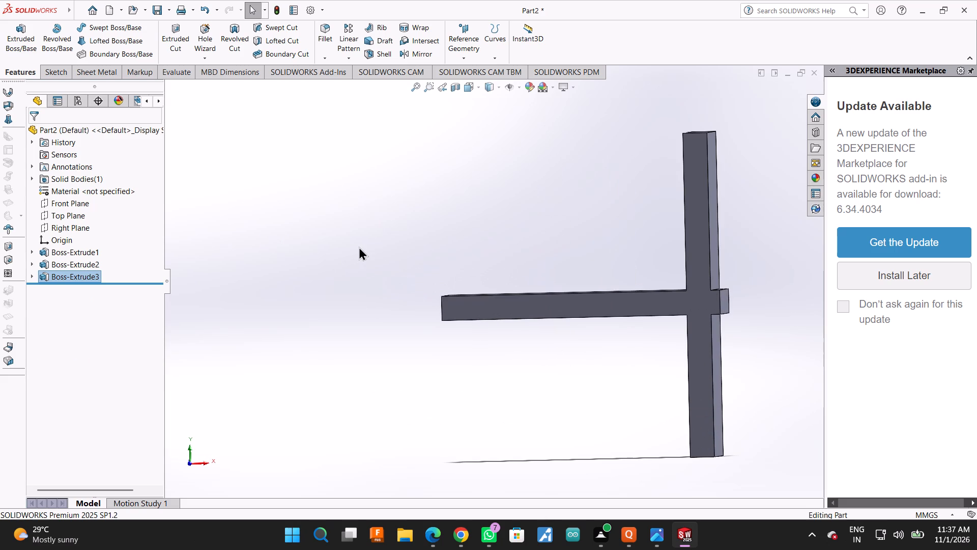
pyautogui.moveTo(403, 264); pyautogui.dragTo(412, 268, button='middle')
pyautogui.moveTo(500, 248); pyautogui.dragTo(536, 277, button='middle')
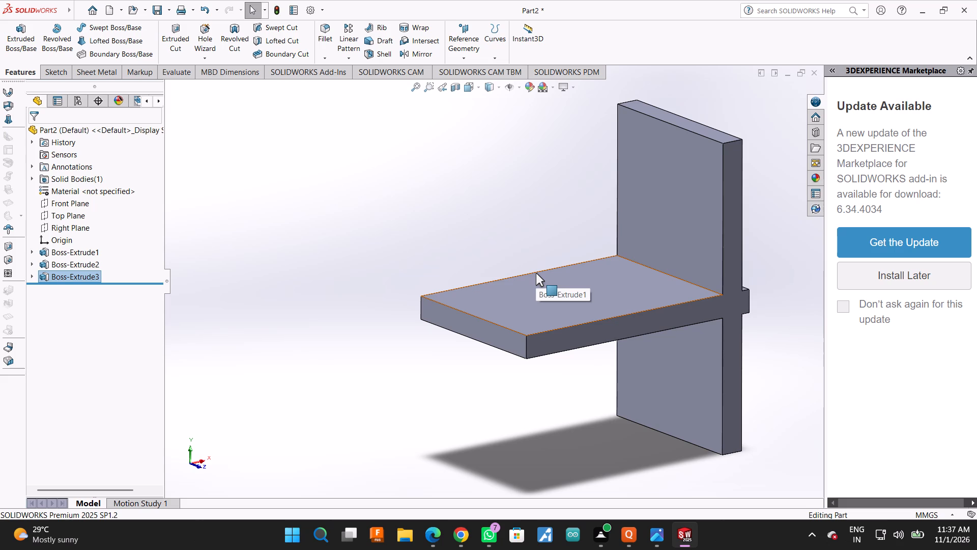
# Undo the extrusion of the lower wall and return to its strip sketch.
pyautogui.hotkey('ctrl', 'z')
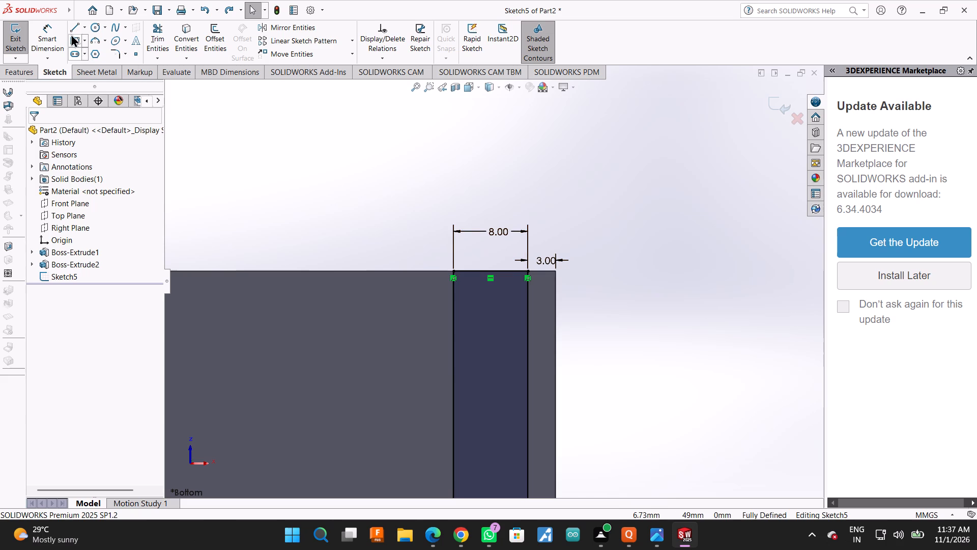
# Set the strip's width dimension to 10 mm.
pyautogui.click(41, 29)
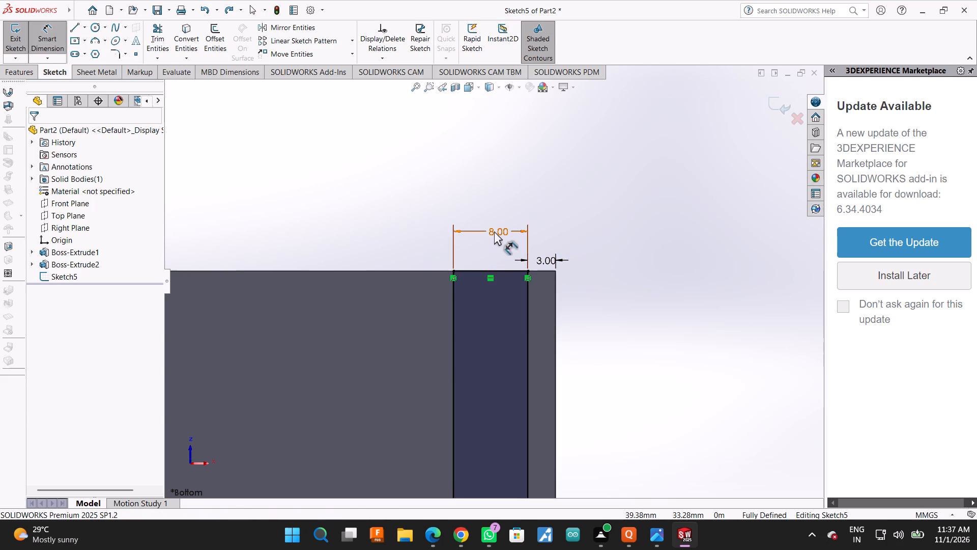
pyautogui.click(494, 231)
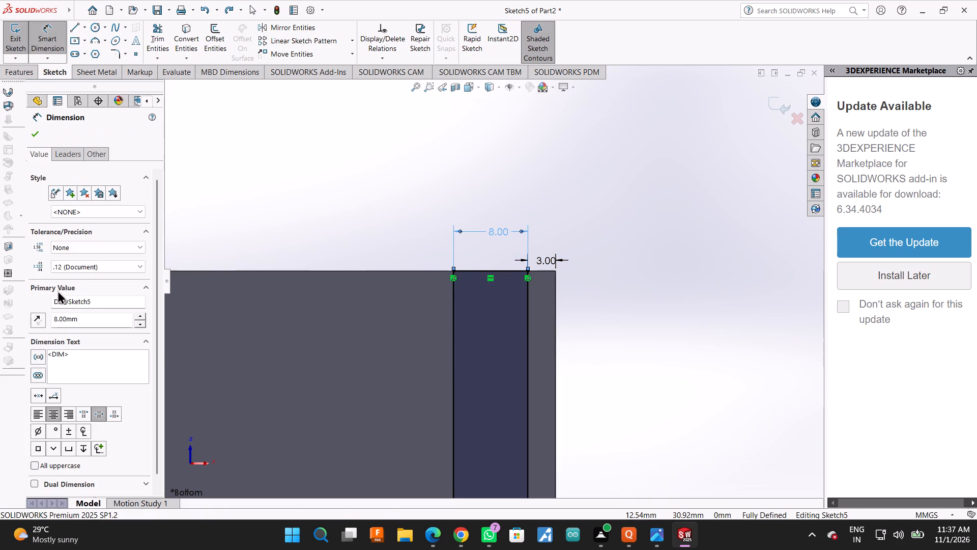
pyautogui.doubleClick(94, 319)
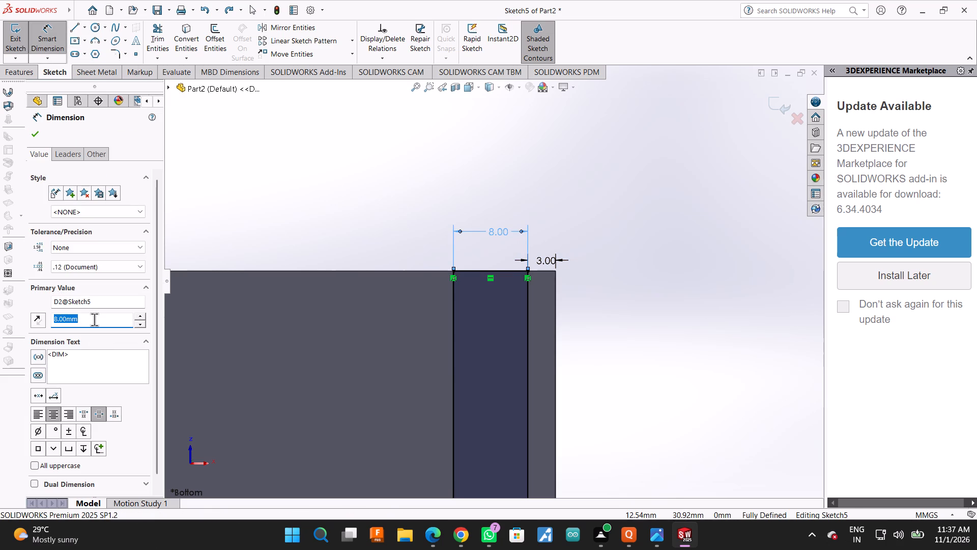
pyautogui.press('1')
pyautogui.press('Right')
pyautogui.press('0')
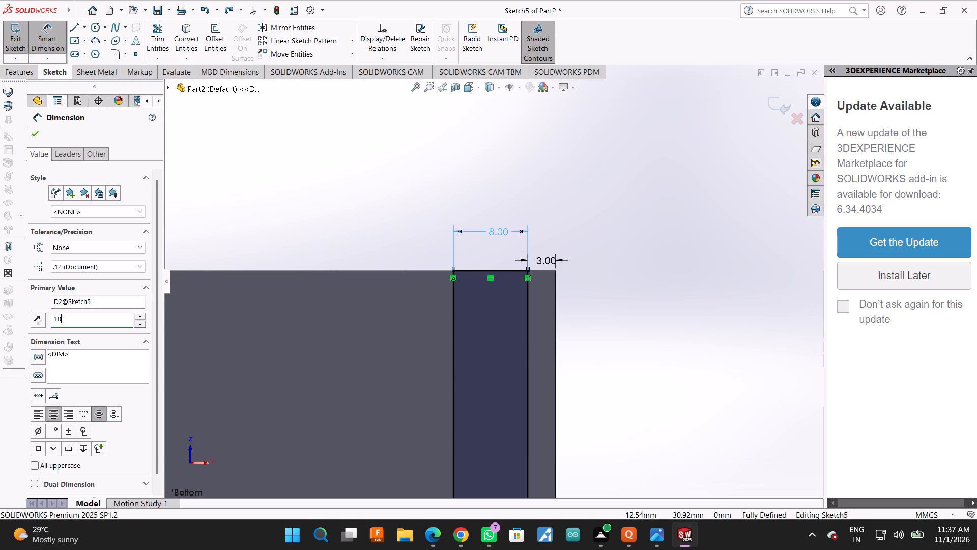
pyautogui.press('Return')
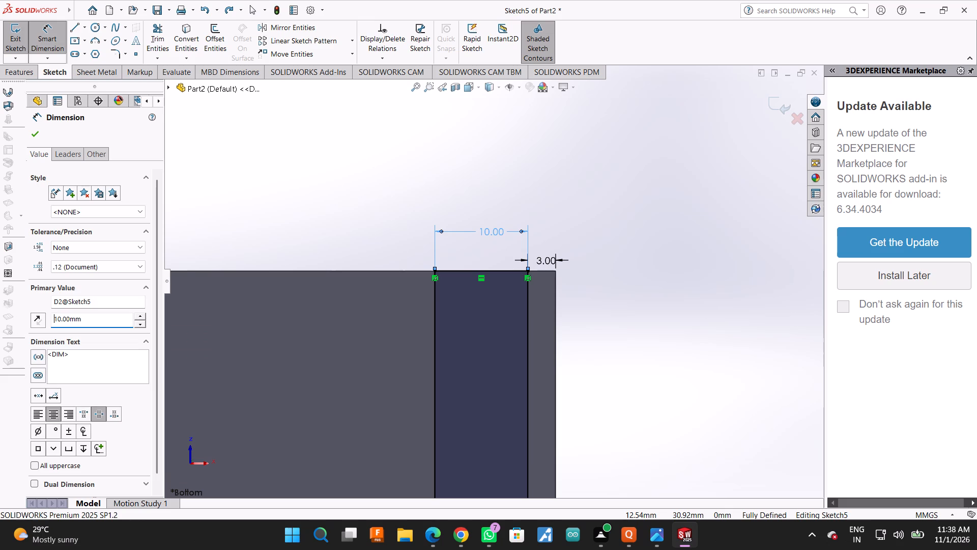
pyautogui.click(35, 139)
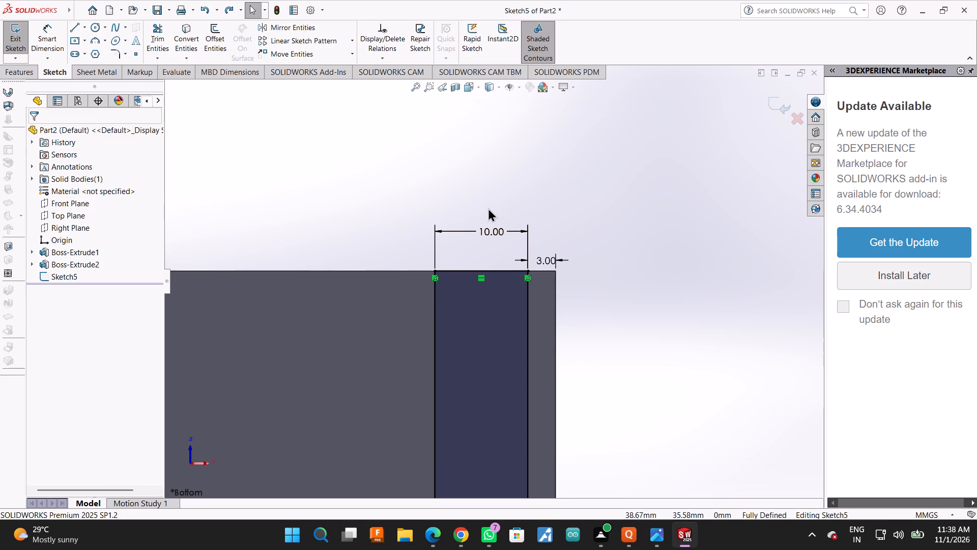
# Extrude the strip downward from the plate as a blind boss with a depth of 55-8 (47 mm), merged with the plate.
pyautogui.moveTo(488, 191); pyautogui.dragTo(482, 349, button='middle')
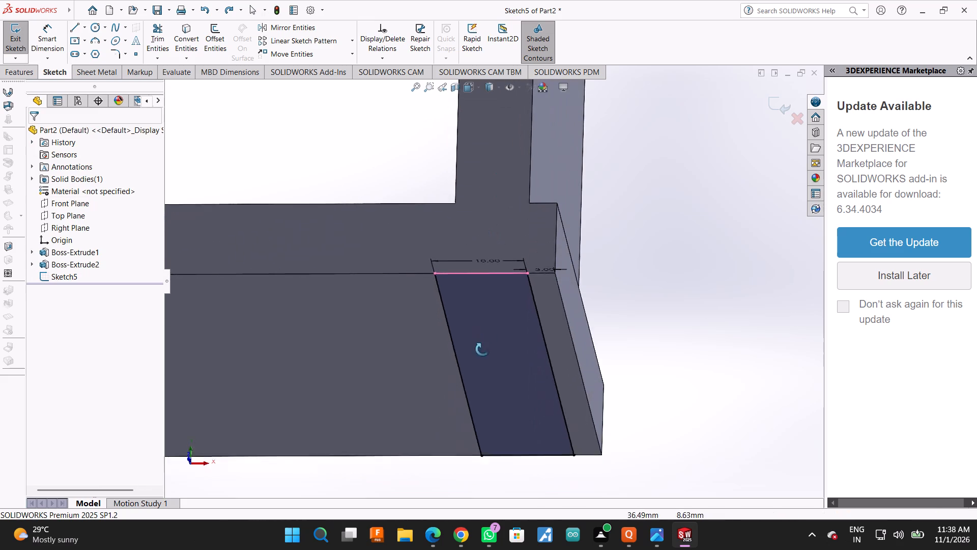
pyautogui.moveTo(482, 349); pyautogui.dragTo(475, 381, button='middle')
pyautogui.scroll(2, 475, 381)
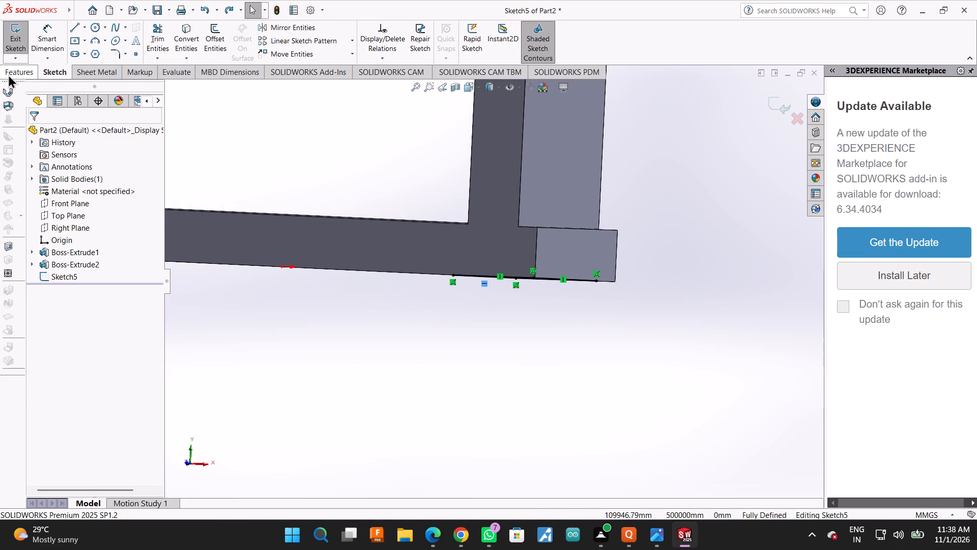
pyautogui.click(8, 74)
pyautogui.click(26, 24)
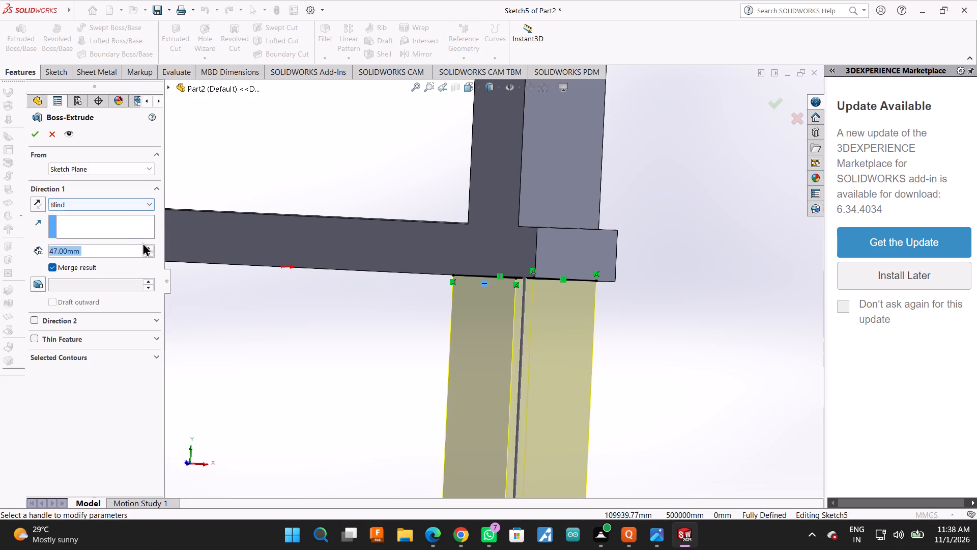
pyautogui.doubleClick(120, 248)
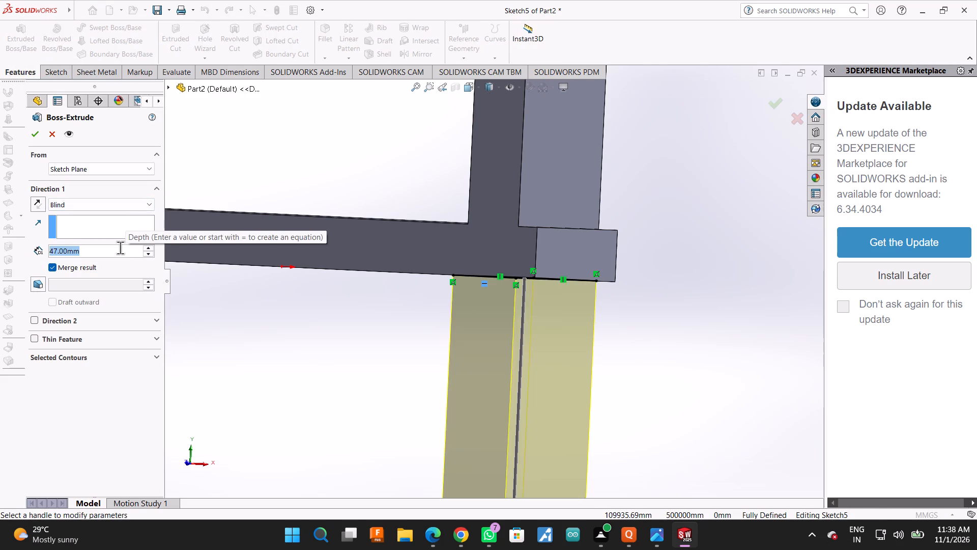
pyautogui.write('55-')
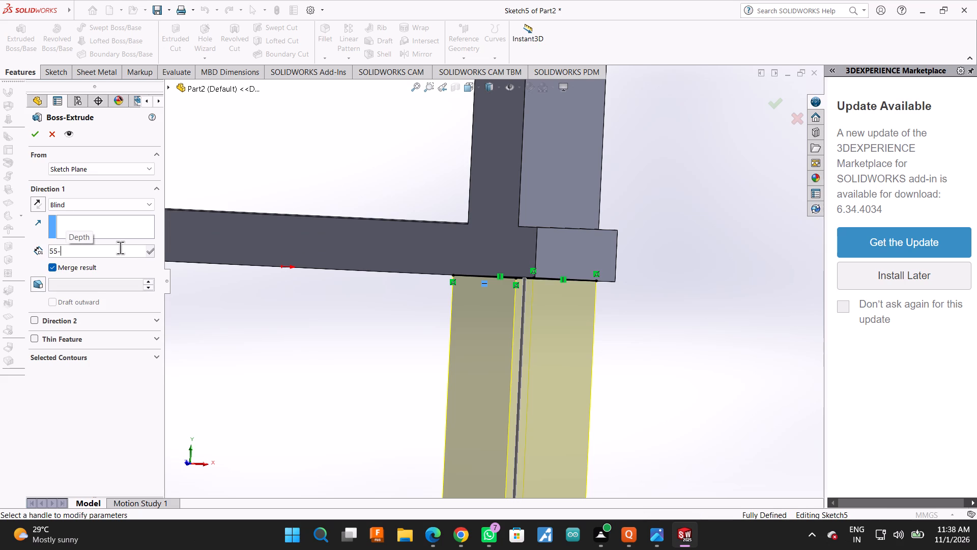
pyautogui.press('8')
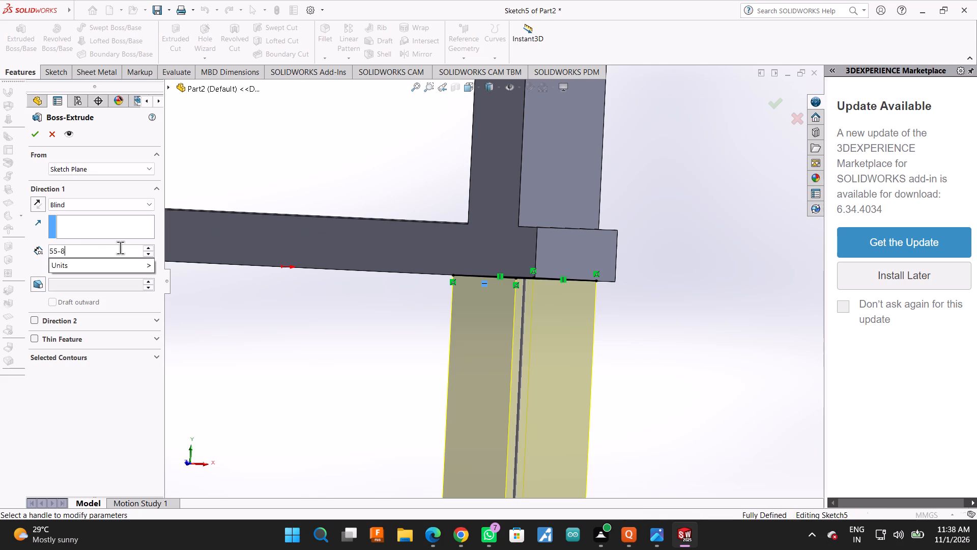
pyautogui.press('Return')
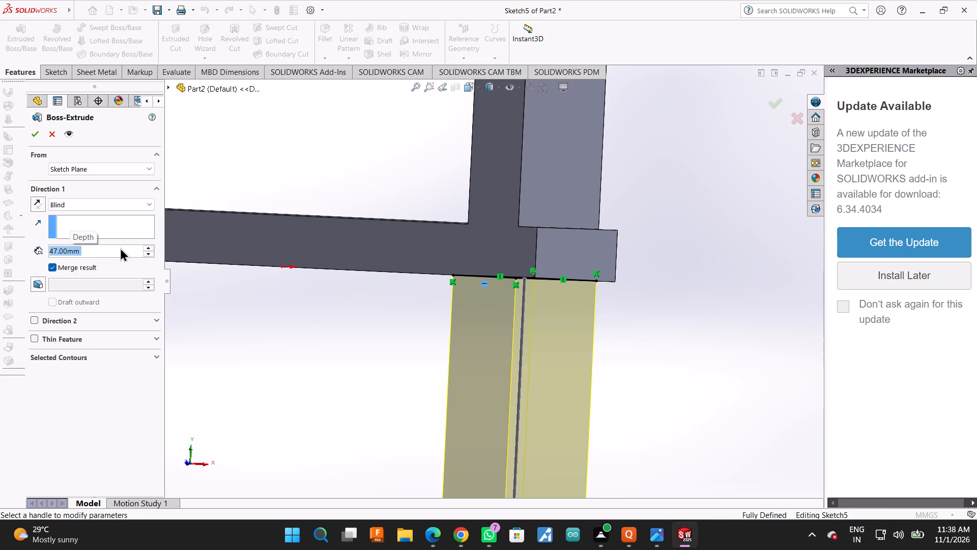
pyautogui.scroll(2, 211, 295)
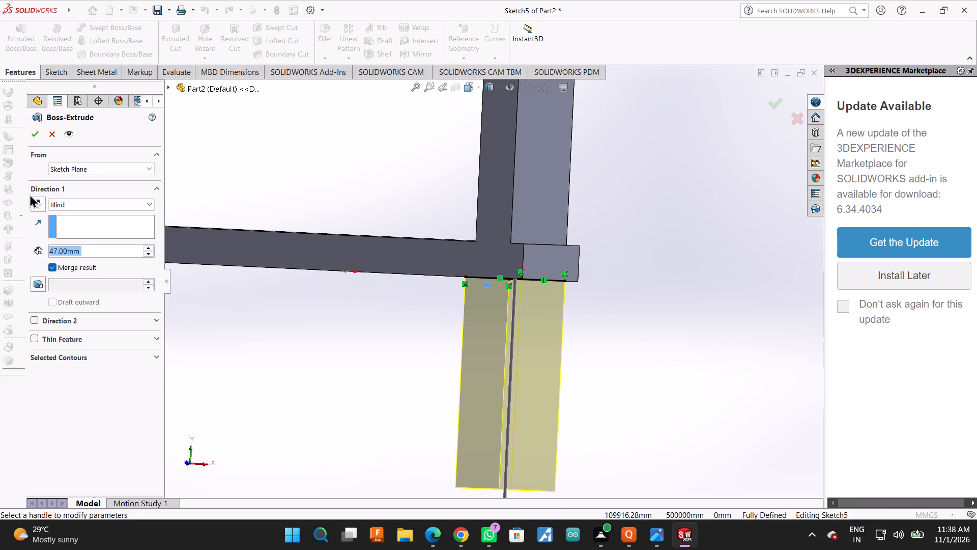
pyautogui.click(32, 138)
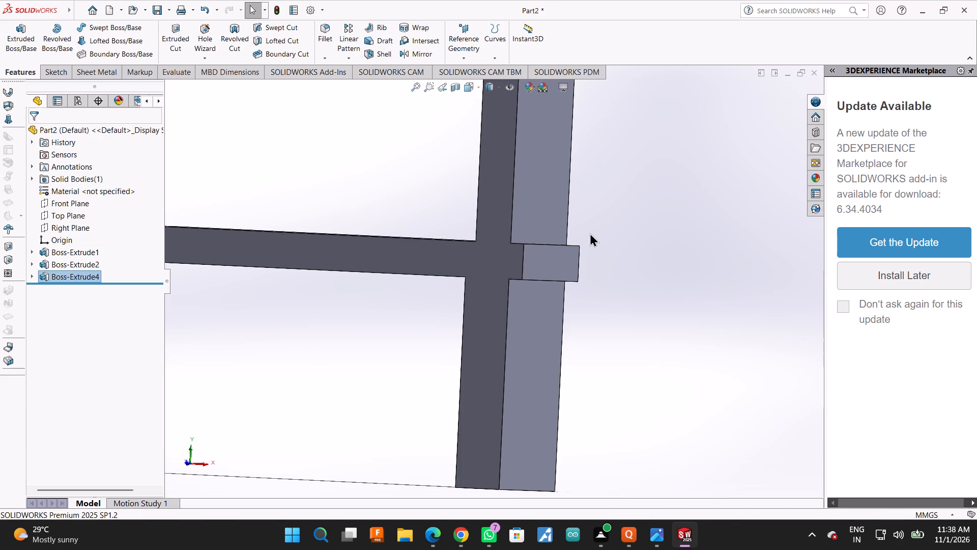
# Sketch a closed 3 by 58 mm rectangle of lines over the plate's narrow top ledge outside the upper wall.
pyautogui.moveTo(590, 233); pyautogui.dragTo(590, 257, button='middle')
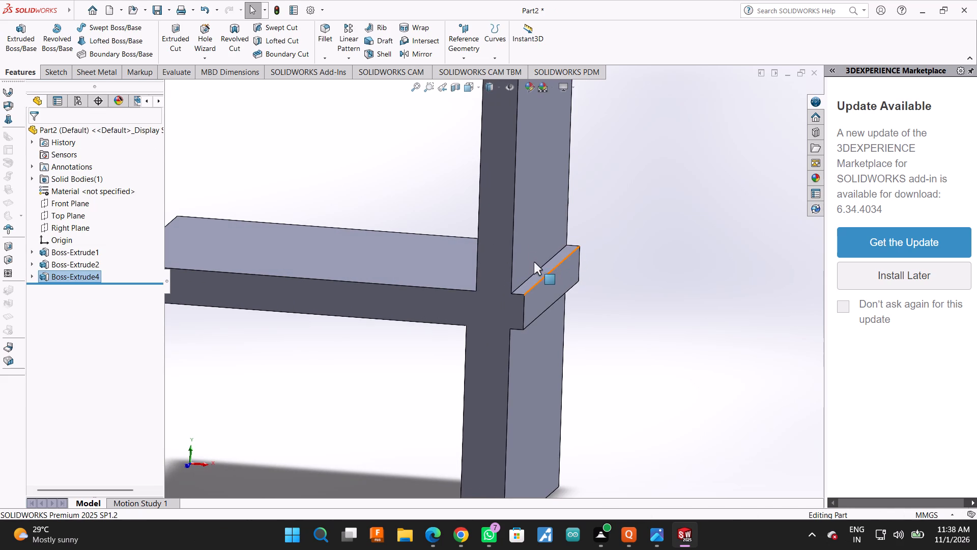
pyautogui.click(536, 273)
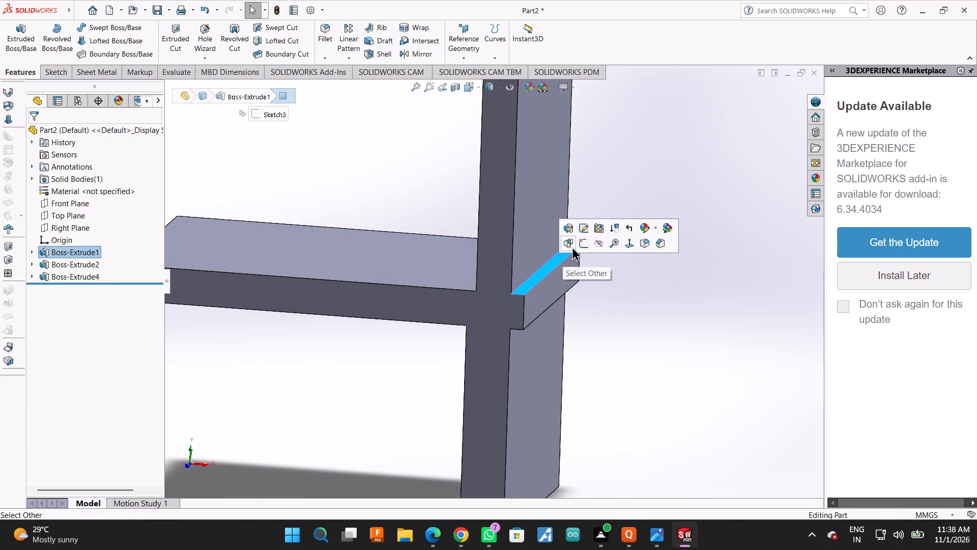
pyautogui.click(580, 241)
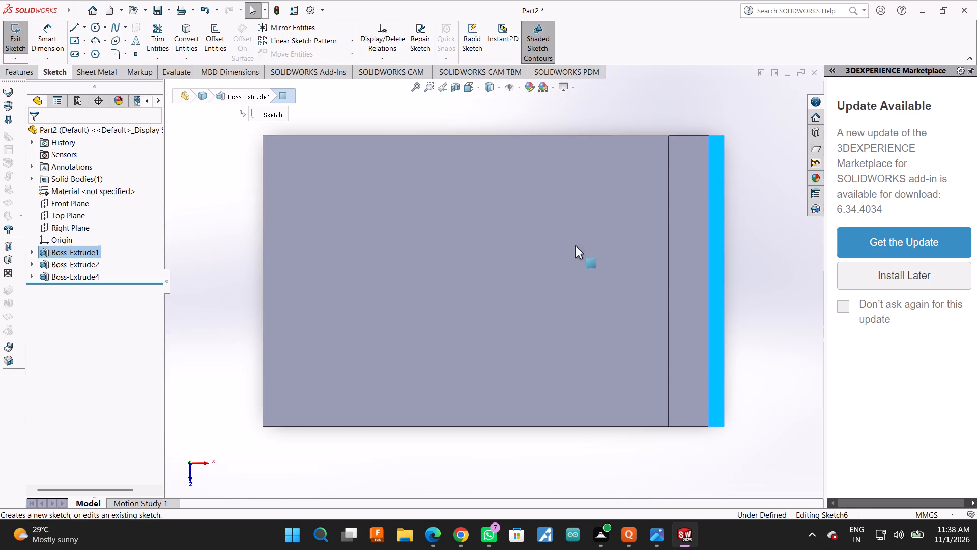
pyautogui.moveTo(69, 31); pyautogui.dragTo(84, 43)
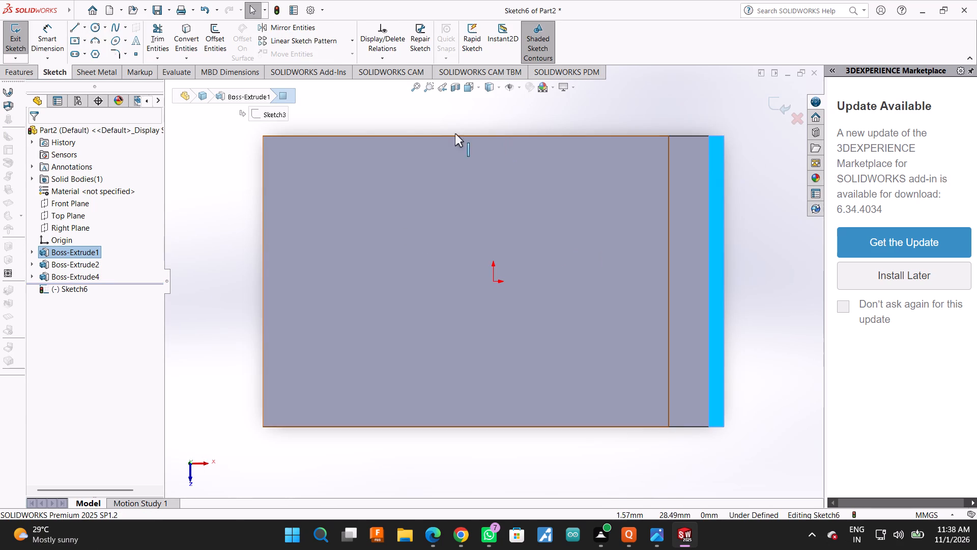
pyautogui.click(75, 26)
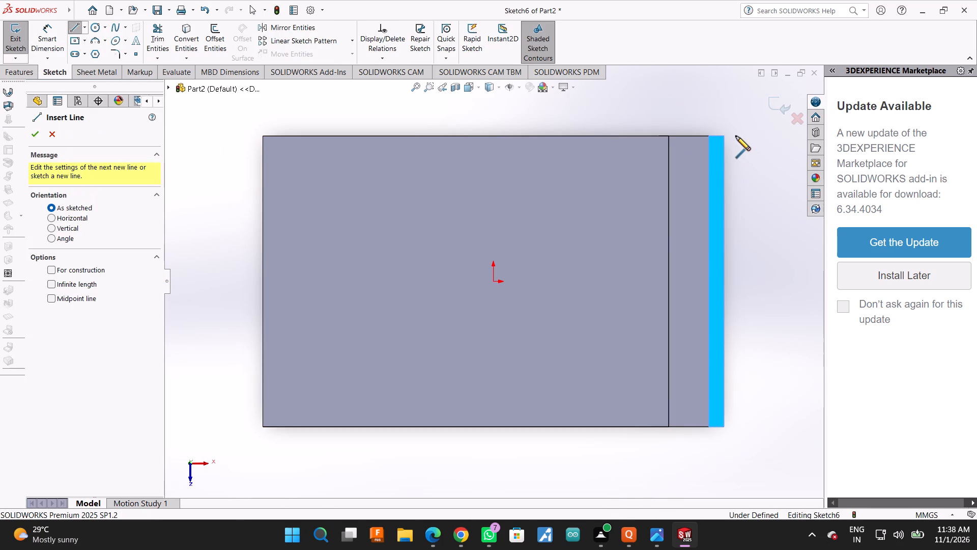
pyautogui.click(725, 136)
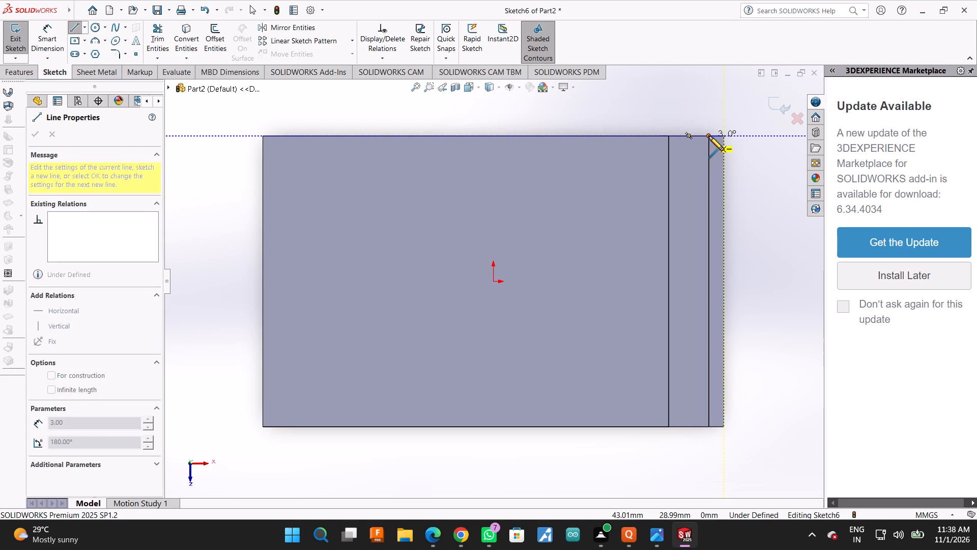
pyautogui.click(709, 136)
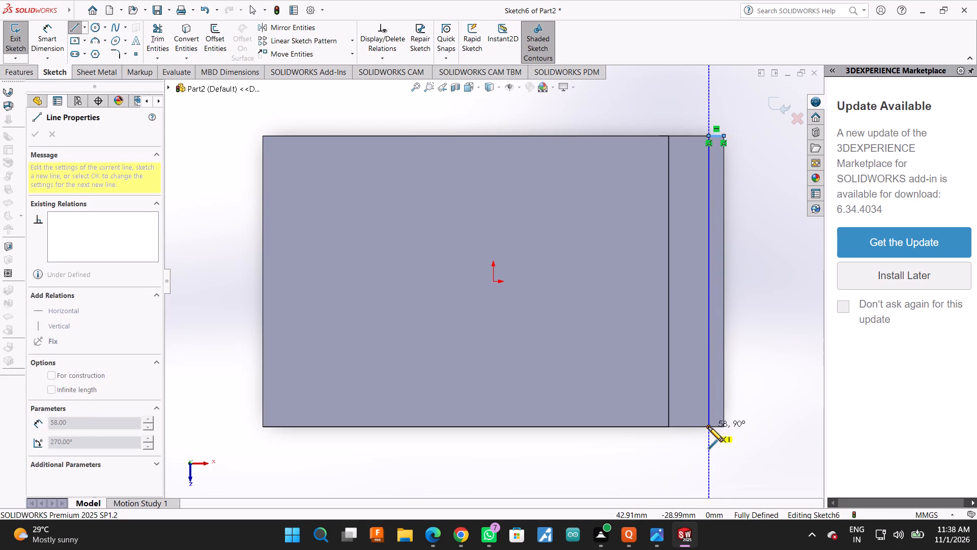
pyautogui.click(708, 427)
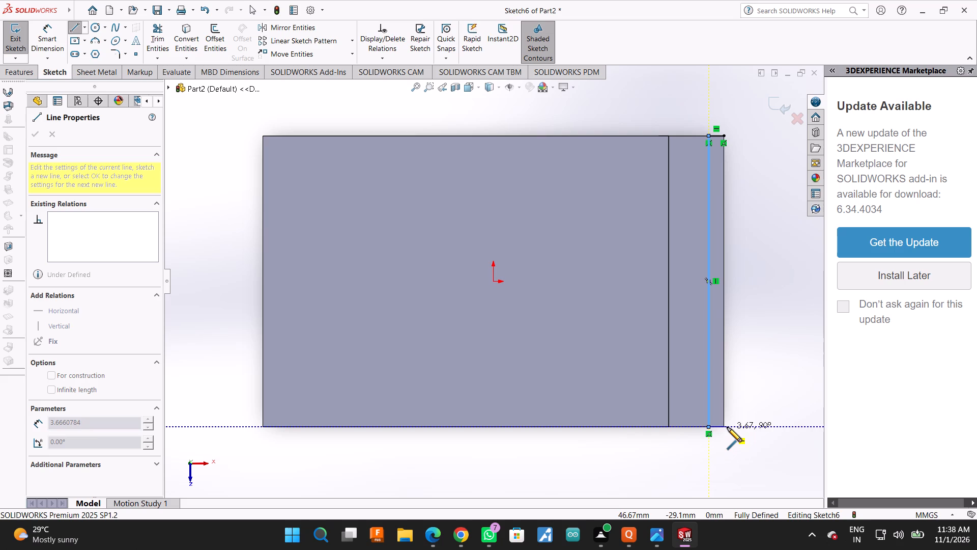
pyautogui.click(725, 427)
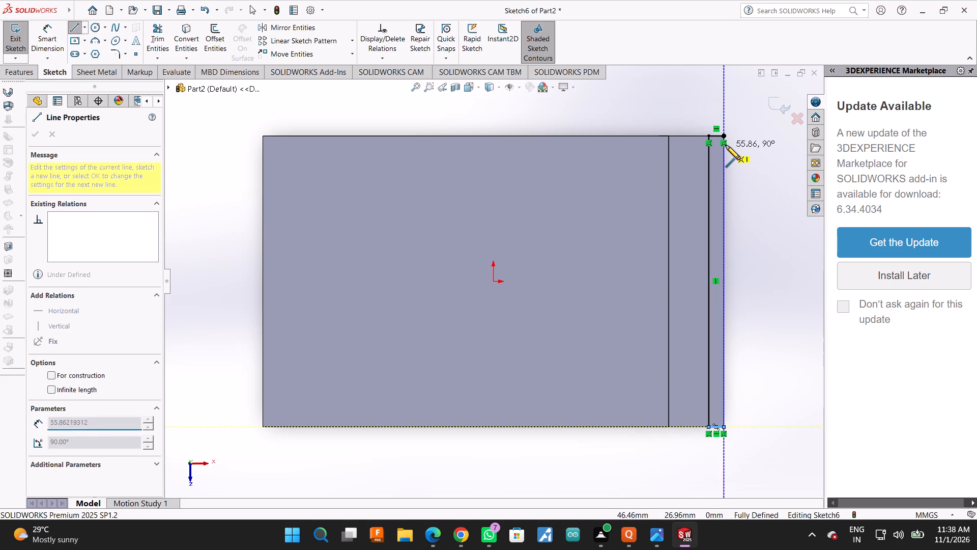
pyautogui.click(725, 139)
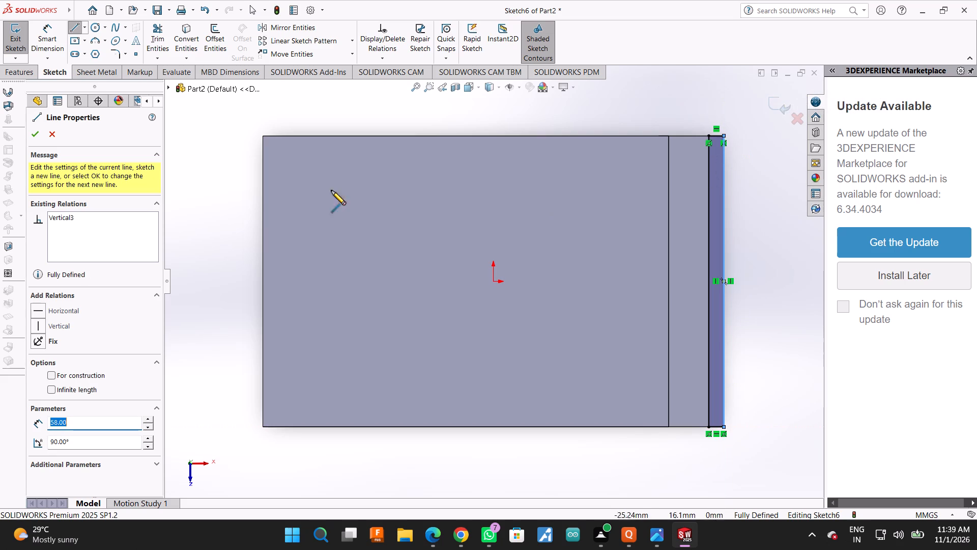
pyautogui.click(35, 135)
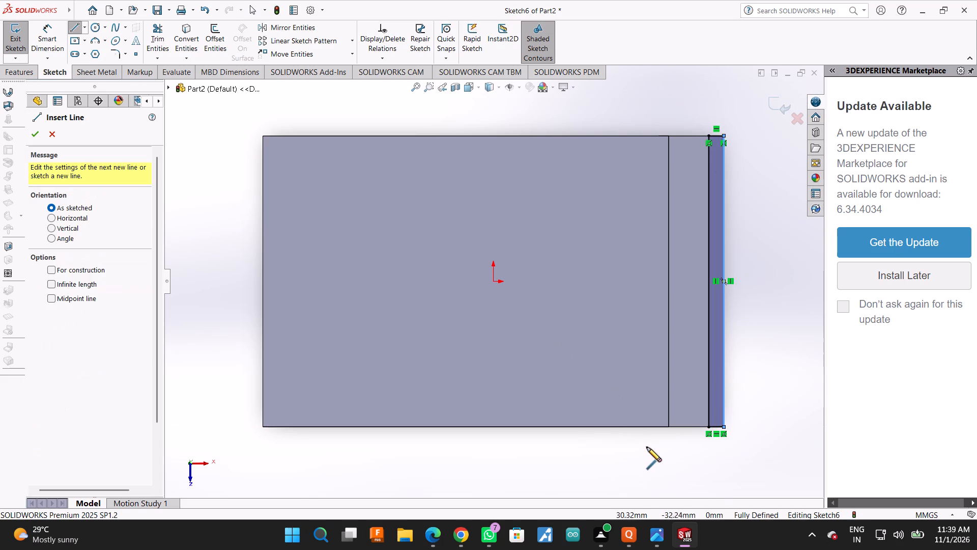
# Extrude the ledge rectangle upward as a blind boss 2 mm deep, merged with the part.
pyautogui.moveTo(649, 452); pyautogui.dragTo(625, 380, button='middle')
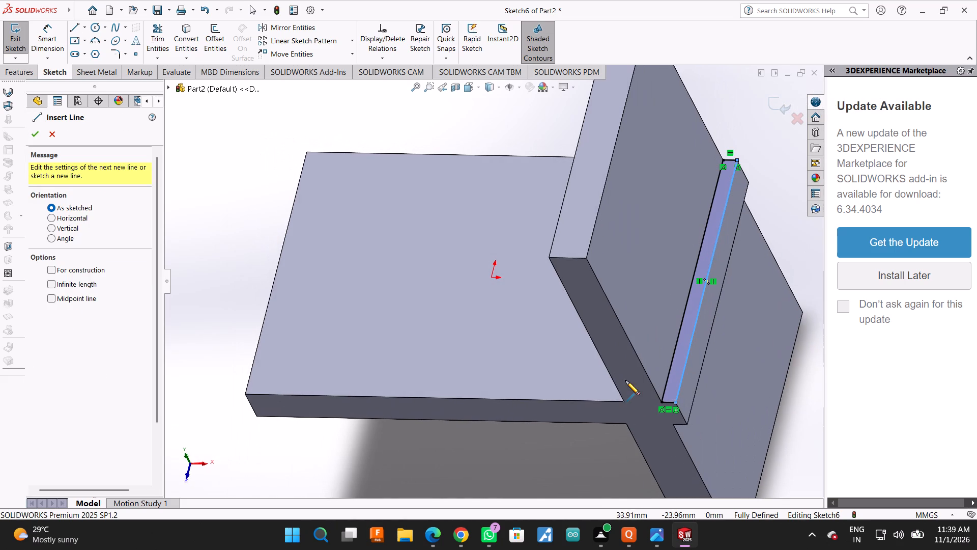
pyautogui.click(38, 140)
pyautogui.click(17, 74)
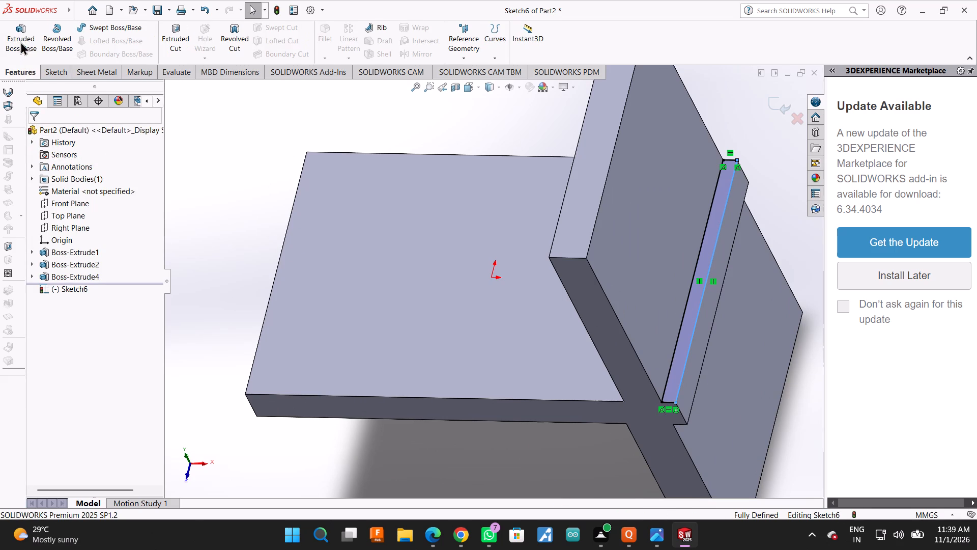
pyautogui.moveTo(19, 34); pyautogui.dragTo(24, 36)
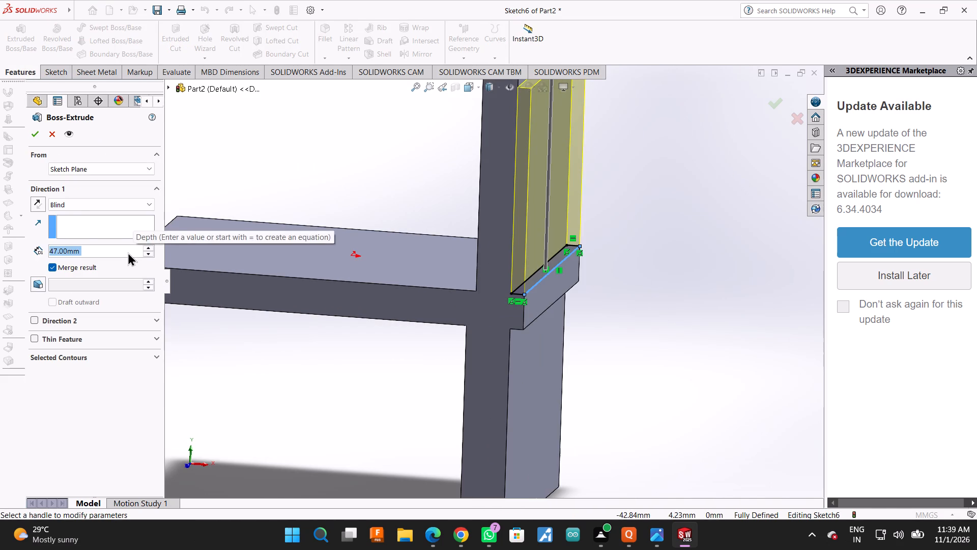
pyautogui.press('3')
pyautogui.press('Return')
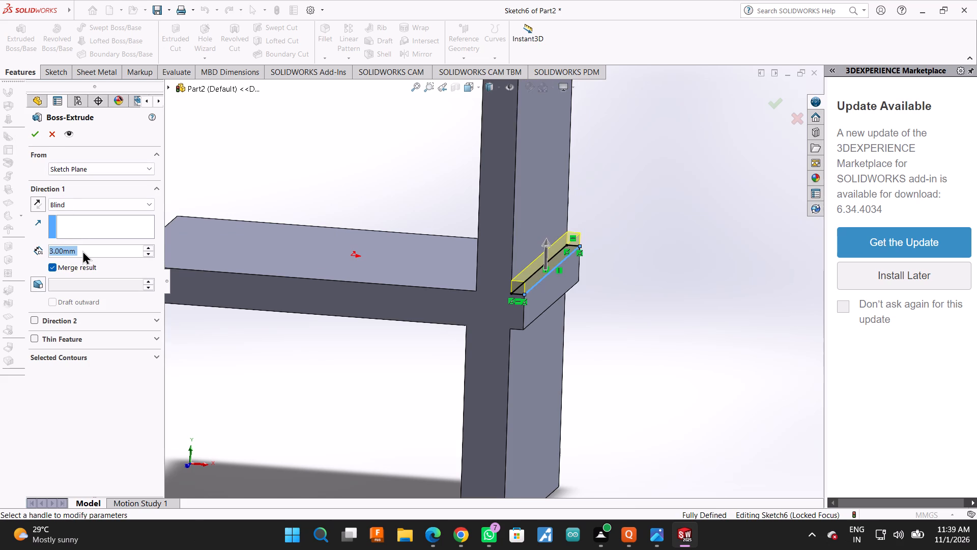
pyautogui.press('2')
pyautogui.press('Return')
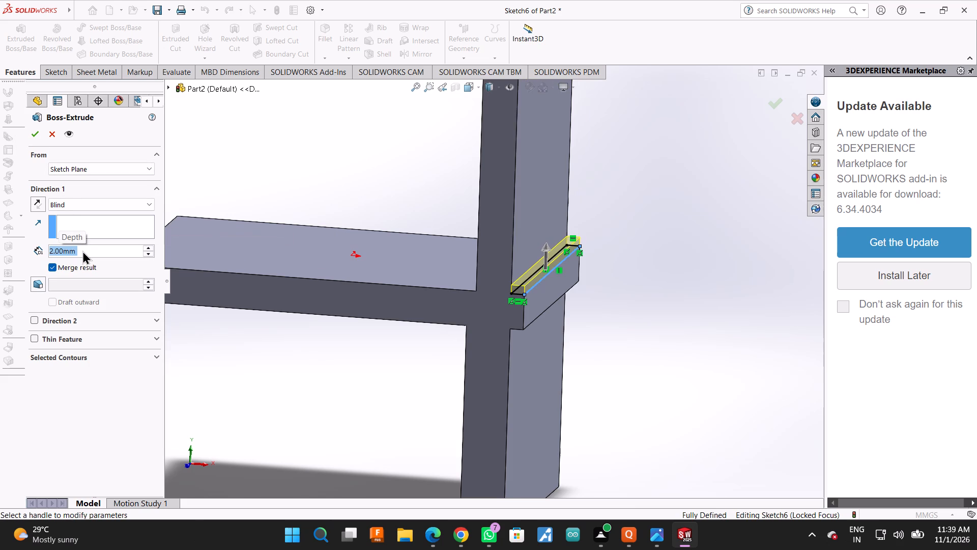
pyautogui.click(34, 133)
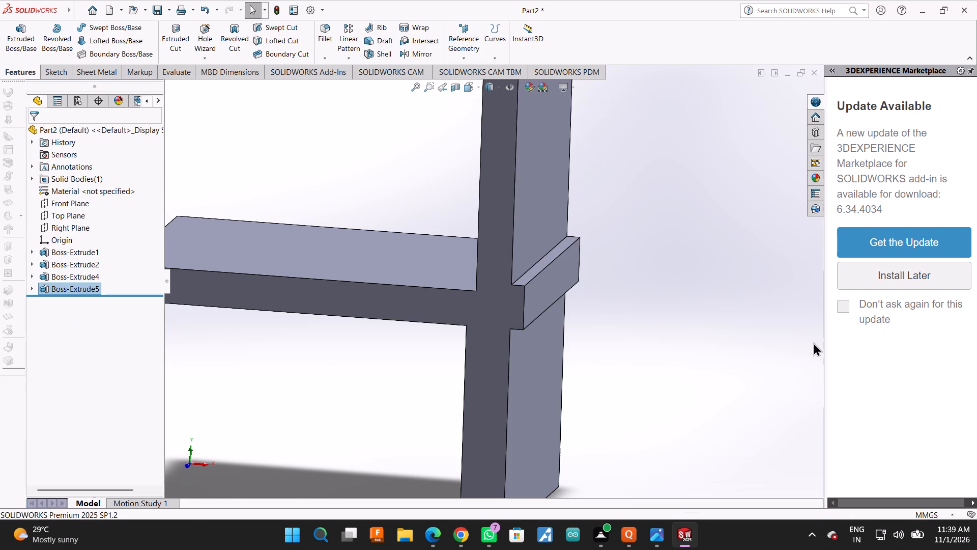
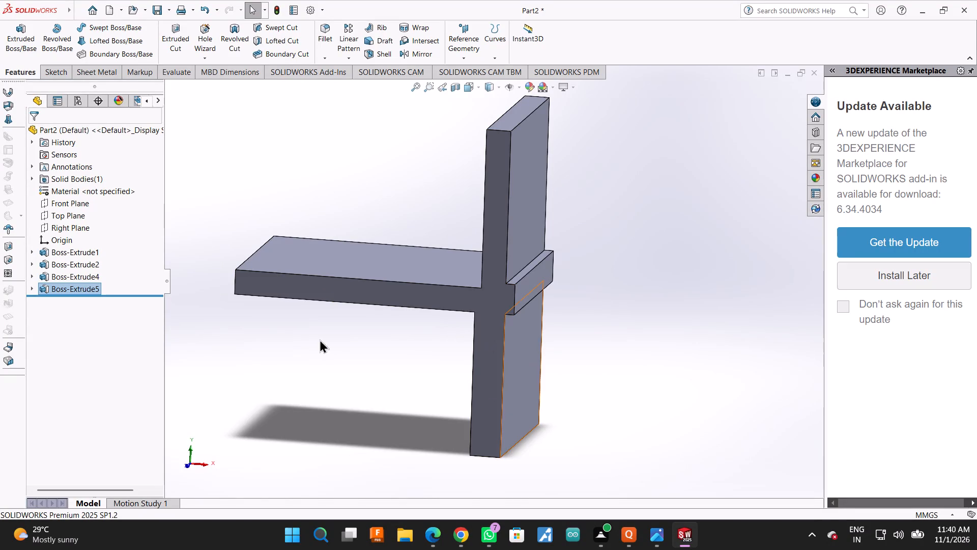
# Sketch two concentric circles, radii about 14.5 and 10.5 mm, on the plate's top face, centred on the free short edge's midpoint.
pyautogui.moveTo(293, 346); pyautogui.dragTo(330, 355)
pyautogui.rightClick(329, 355)
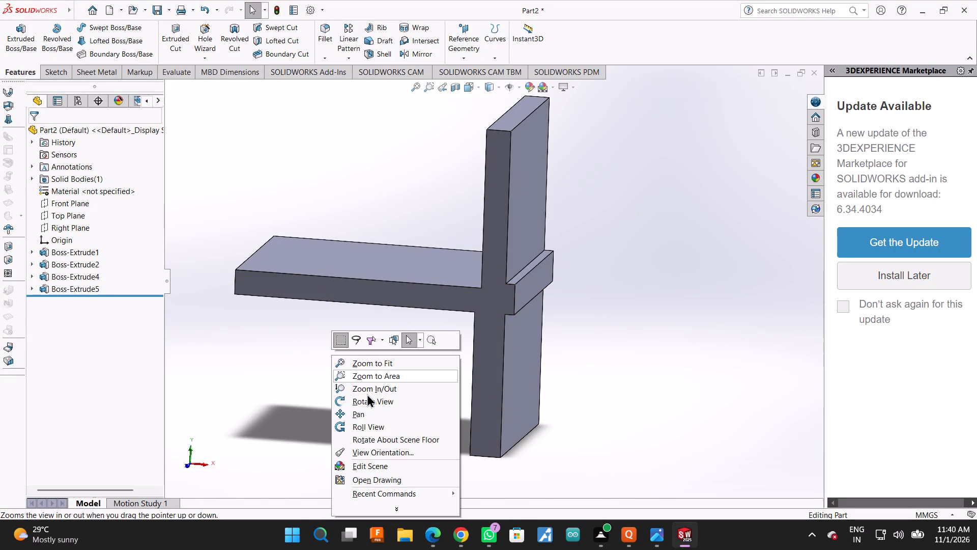
pyautogui.click(367, 401)
pyautogui.scroll(2, 394, 399)
pyautogui.moveTo(376, 349); pyautogui.dragTo(479, 355)
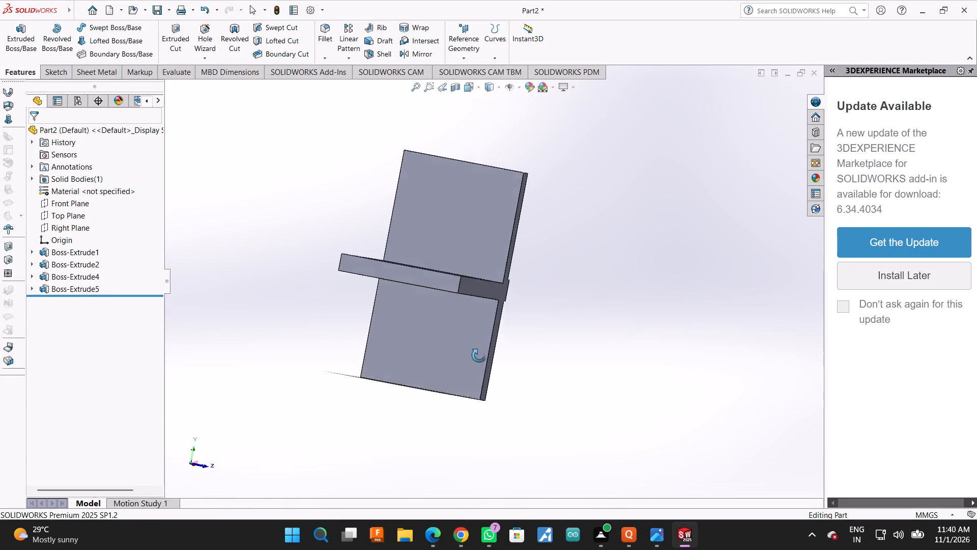
pyautogui.moveTo(479, 355); pyautogui.dragTo(432, 380)
pyautogui.scroll(-1, 432, 380)
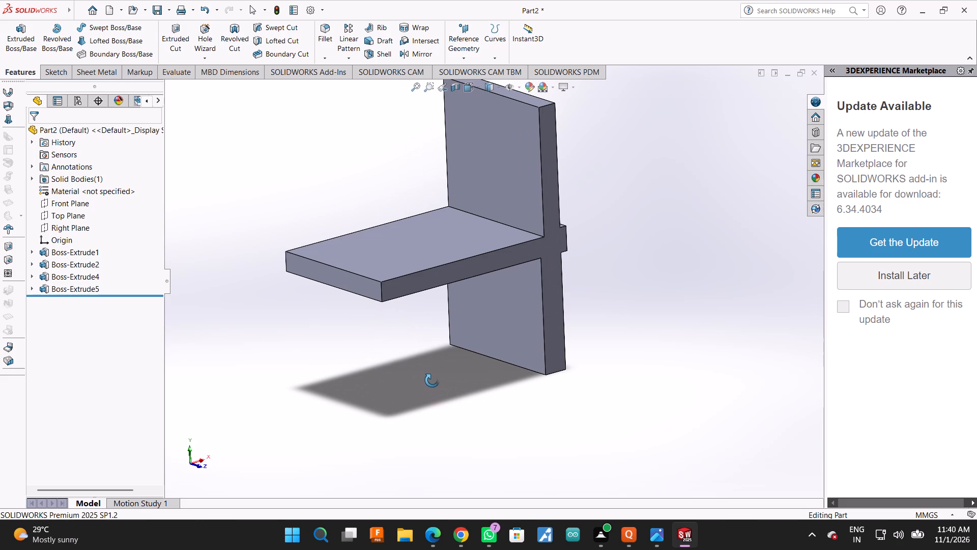
pyautogui.click(440, 258)
pyautogui.press('Escape')
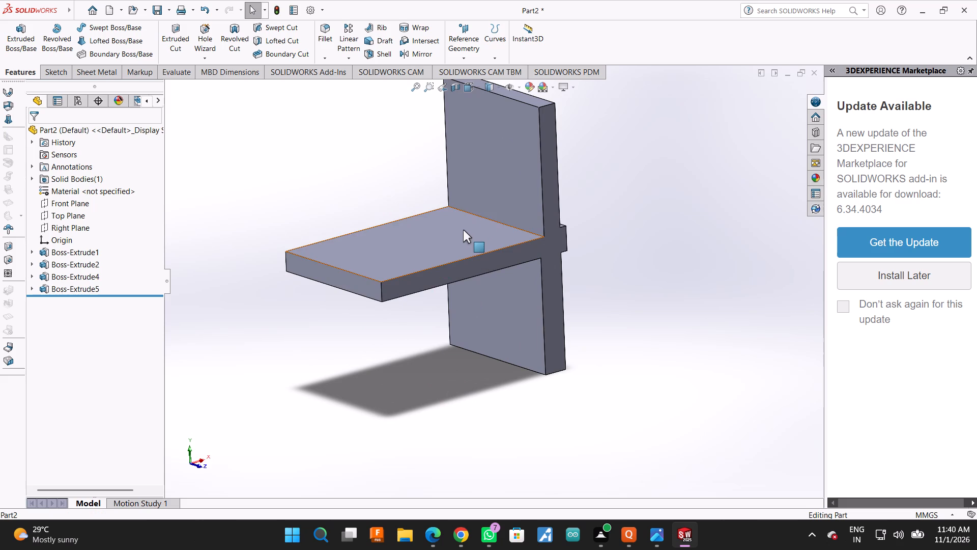
pyautogui.click(463, 230)
pyautogui.click(509, 206)
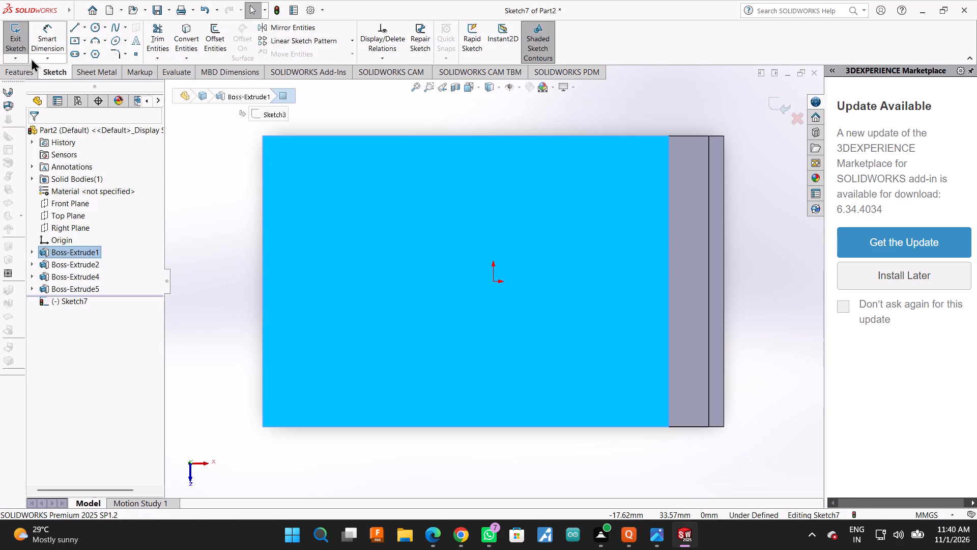
pyautogui.click(91, 29)
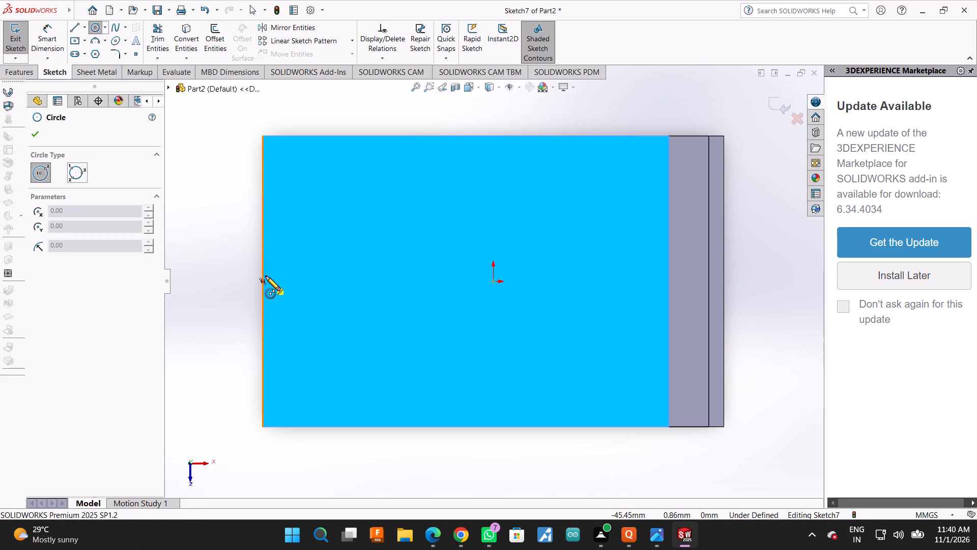
pyautogui.click(263, 283)
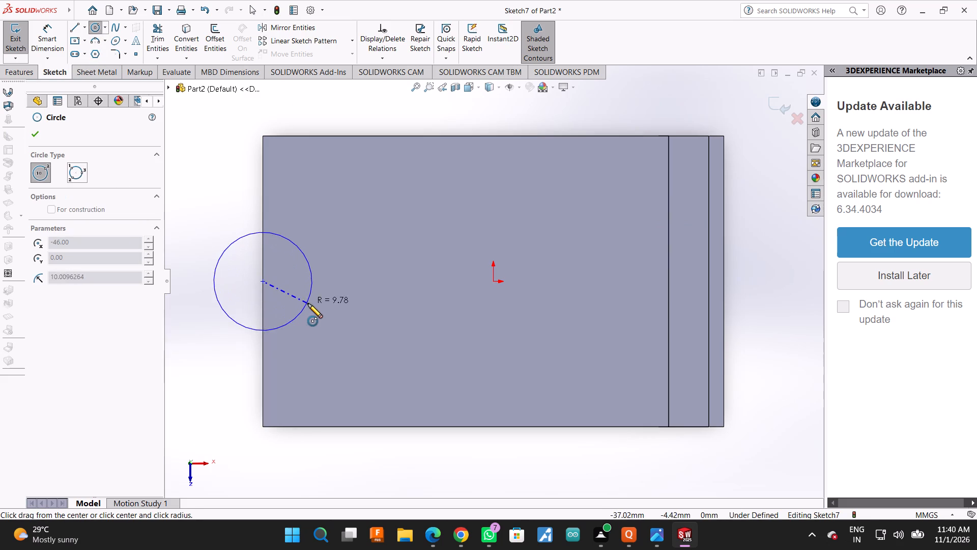
pyautogui.click(335, 286)
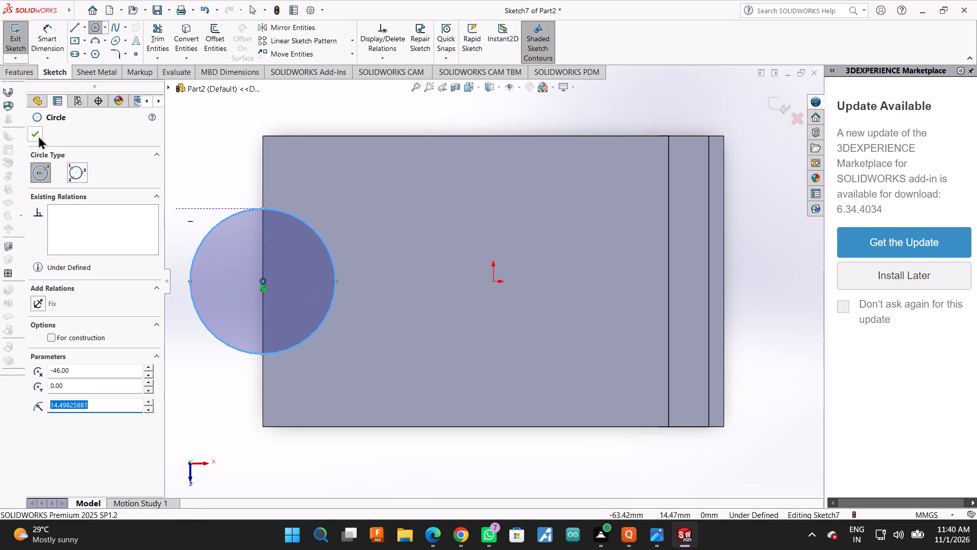
pyautogui.click(261, 282)
pyautogui.click(312, 299)
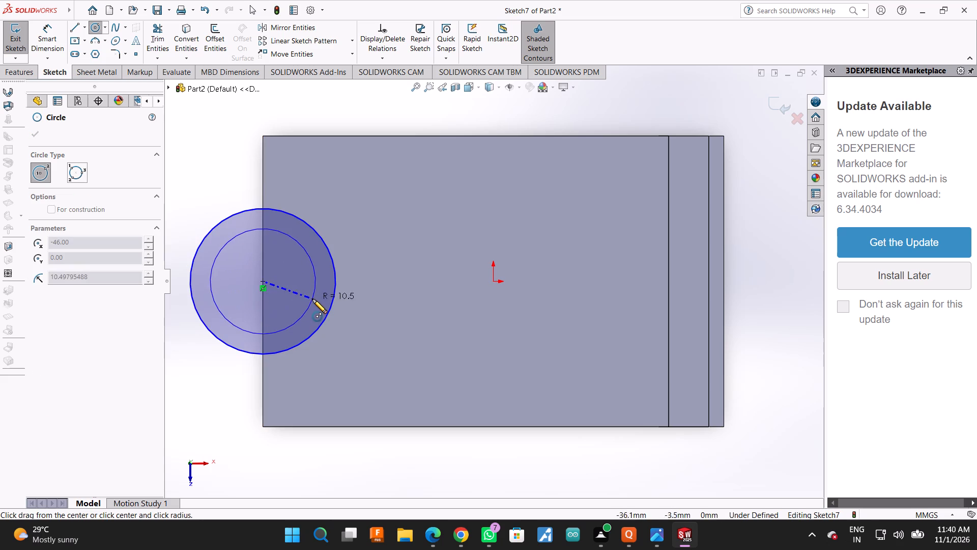
pyautogui.click(36, 131)
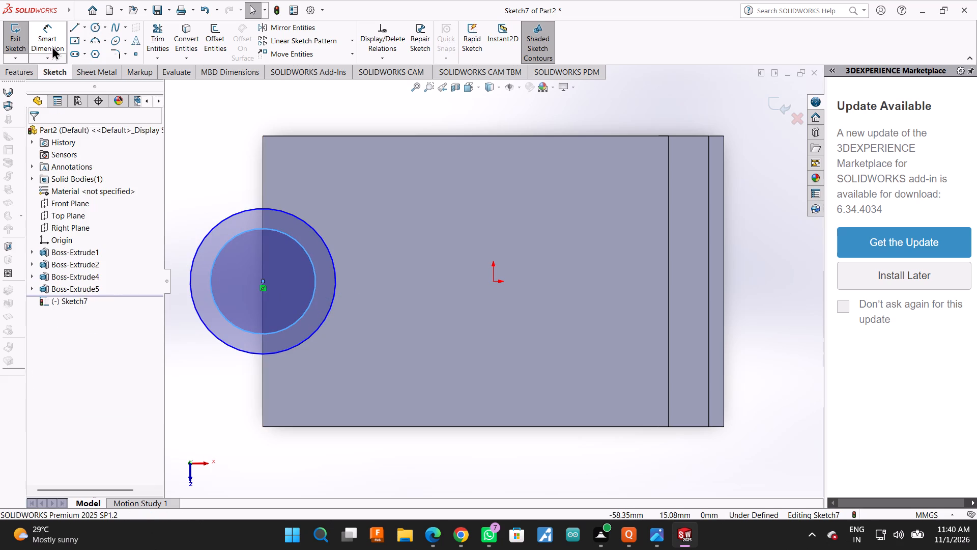
# Dimension the outer circle's diameter as 32 mm and the inner circle's diameter as 17 mm.
pyautogui.click(52, 42)
pyautogui.click(260, 208)
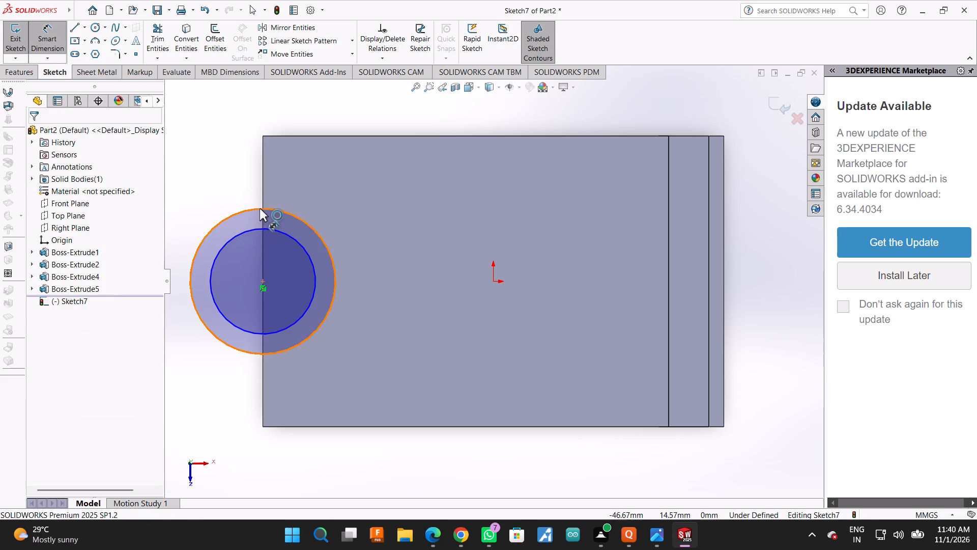
pyautogui.click(220, 121)
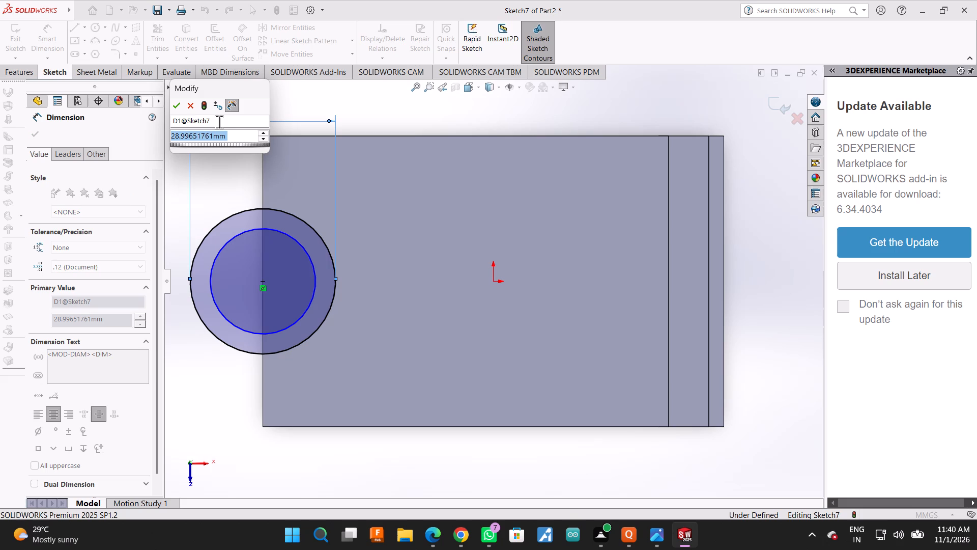
pyautogui.write('32')
pyautogui.press('Return')
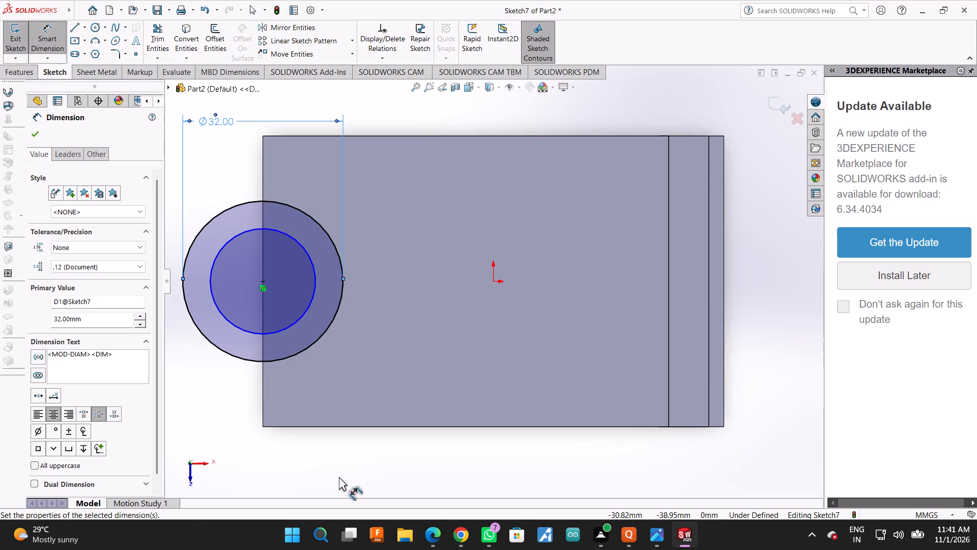
pyautogui.click(307, 254)
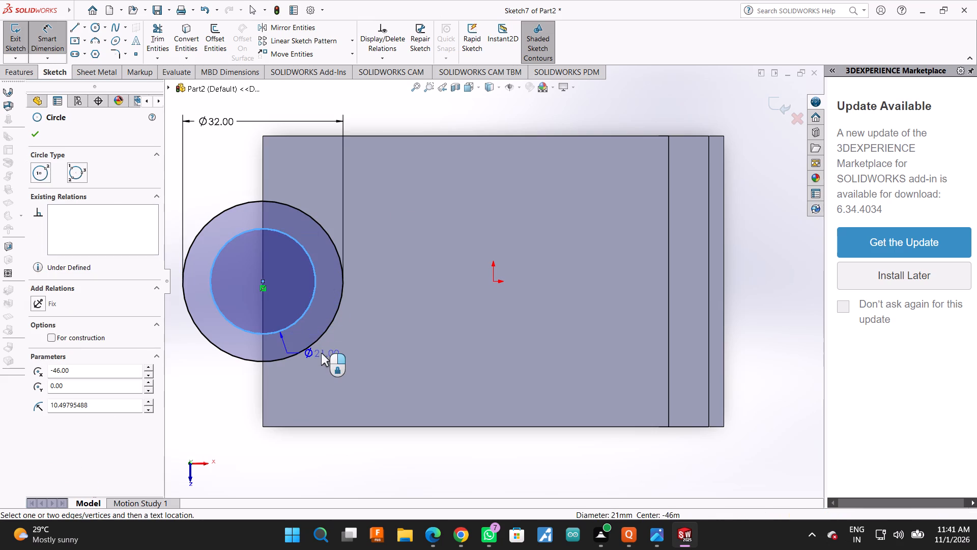
pyautogui.scroll(2, 319, 356)
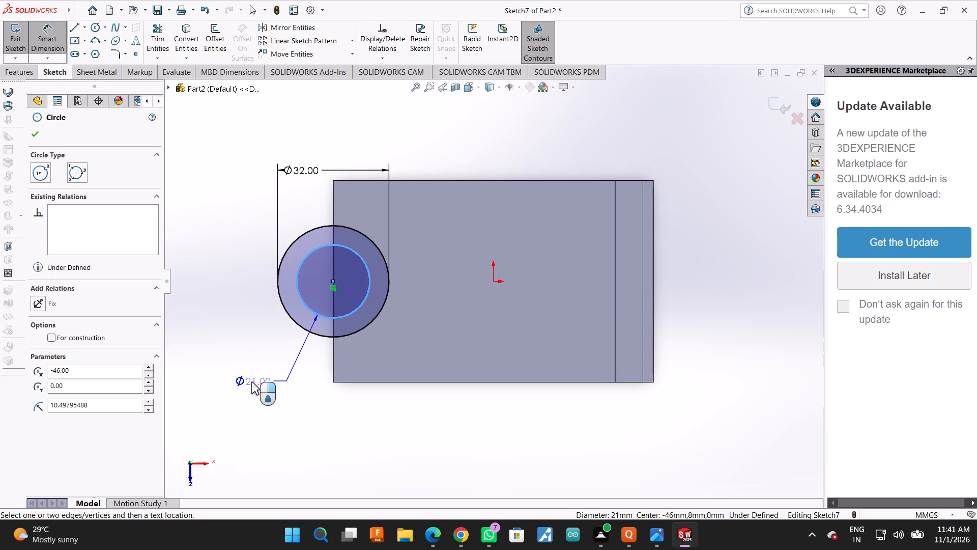
pyautogui.click(251, 381)
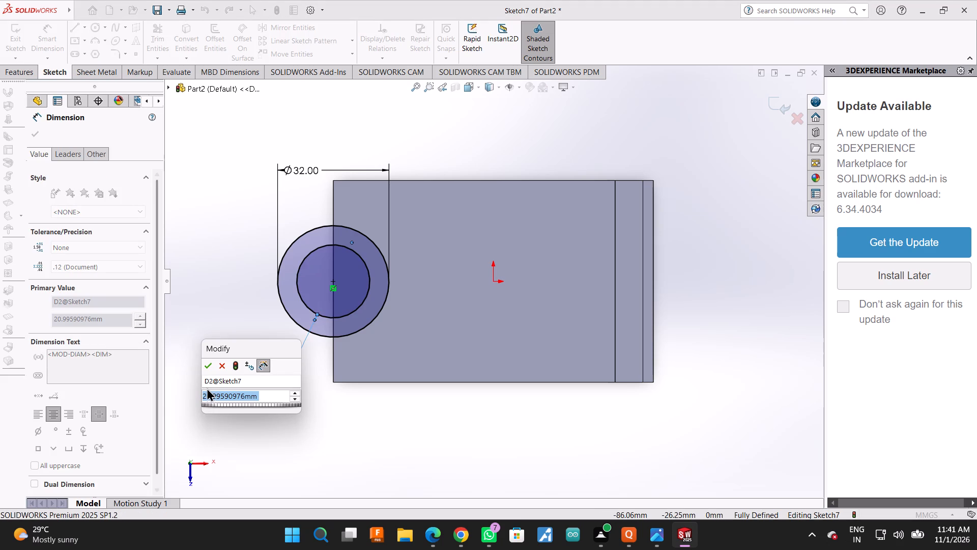
pyautogui.write('17')
pyautogui.press('Return')
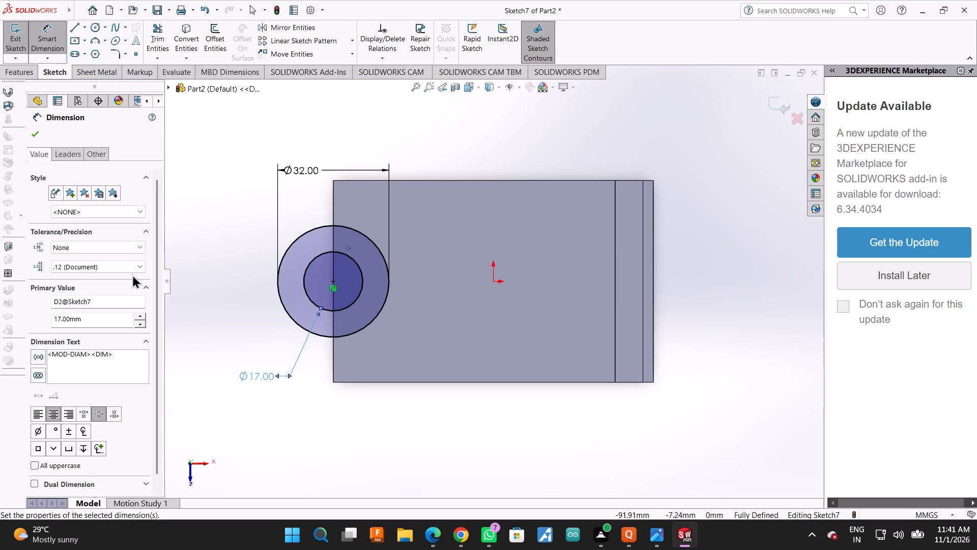
pyautogui.click(36, 133)
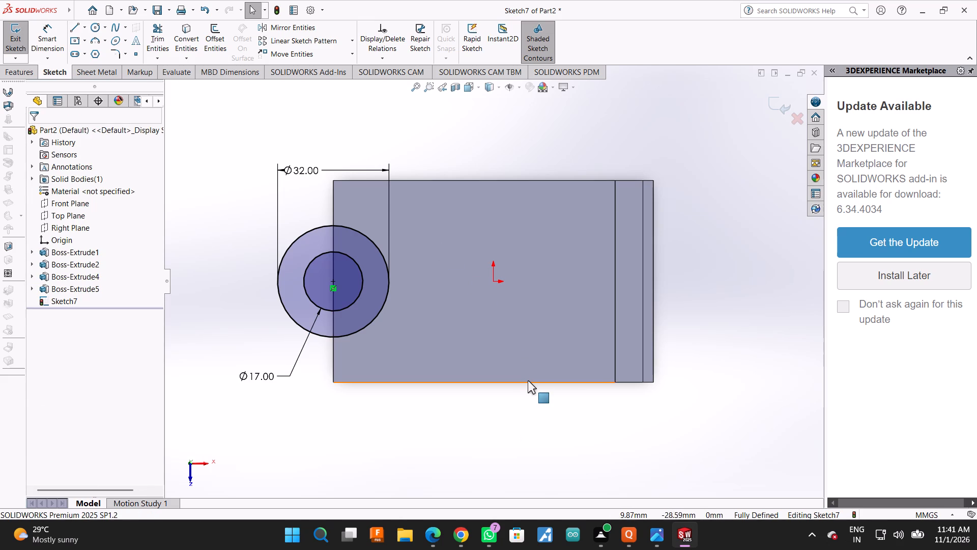
# Extrude the ring profile upward from the plate as a blind boss 17 mm deep, merged with the part.
pyautogui.scroll(1, 531, 381)
pyautogui.middleClick(548, 407)
pyautogui.moveTo(548, 407); pyautogui.dragTo(563, 295, button='middle')
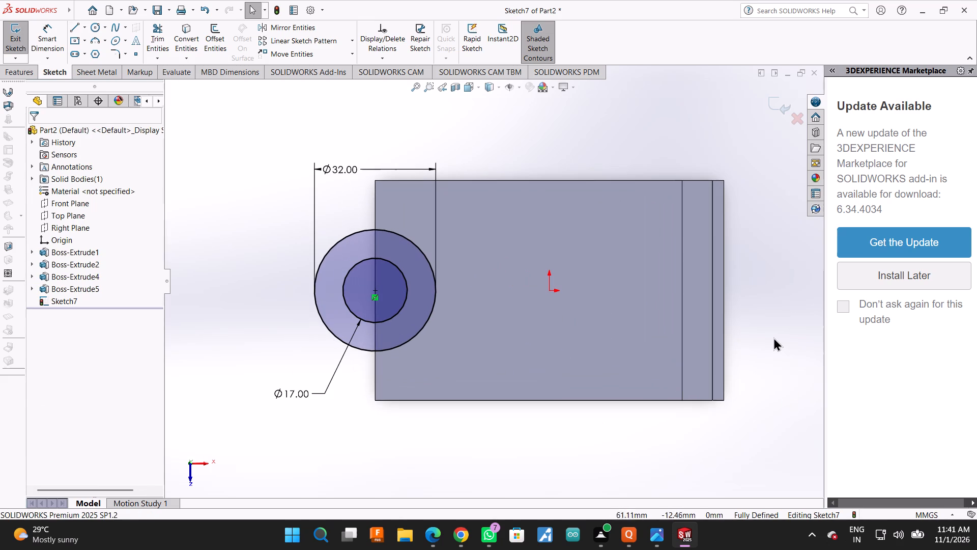
pyautogui.scroll(-1, 760, 342)
pyautogui.middleClick(723, 354)
pyautogui.scroll(1, 722, 354)
pyautogui.moveTo(722, 354); pyautogui.dragTo(716, 354, button='middle')
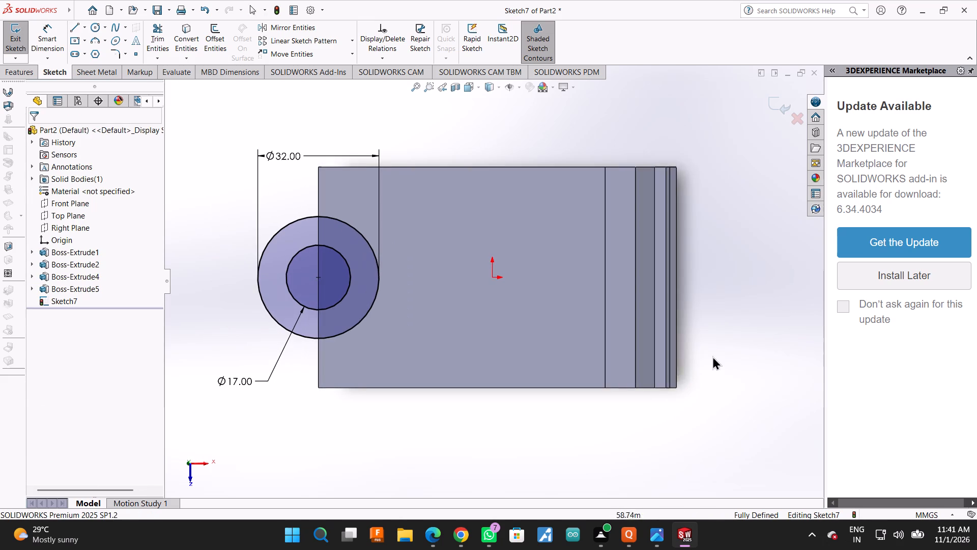
pyautogui.moveTo(677, 364); pyautogui.dragTo(704, 277, button='middle')
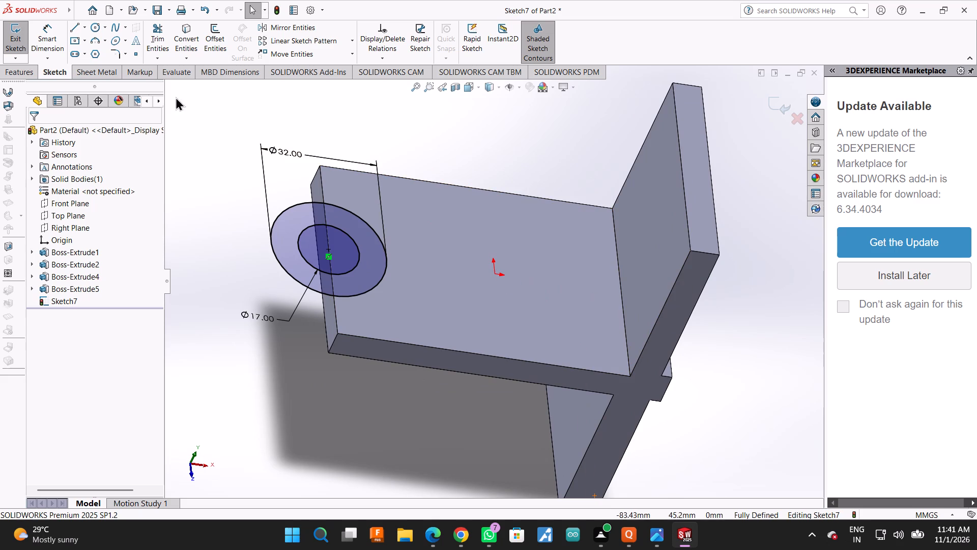
pyautogui.click(20, 72)
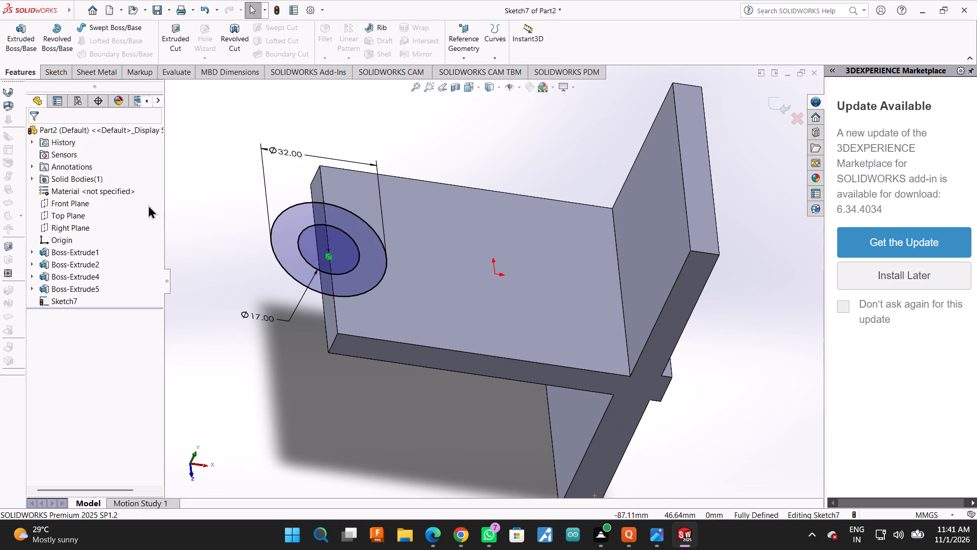
pyautogui.click(200, 160)
pyautogui.click(19, 26)
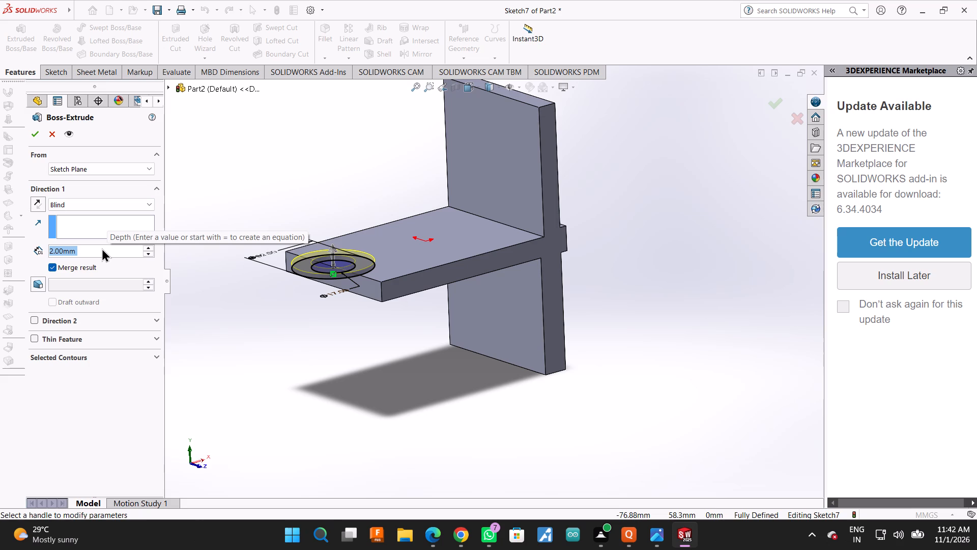
pyautogui.press('3')
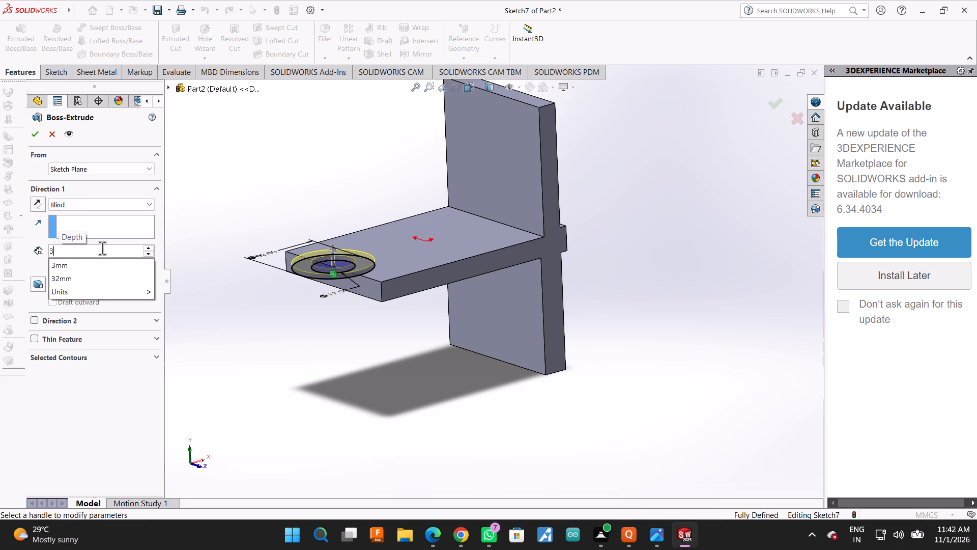
pyautogui.press('5')
pyautogui.write('-8')
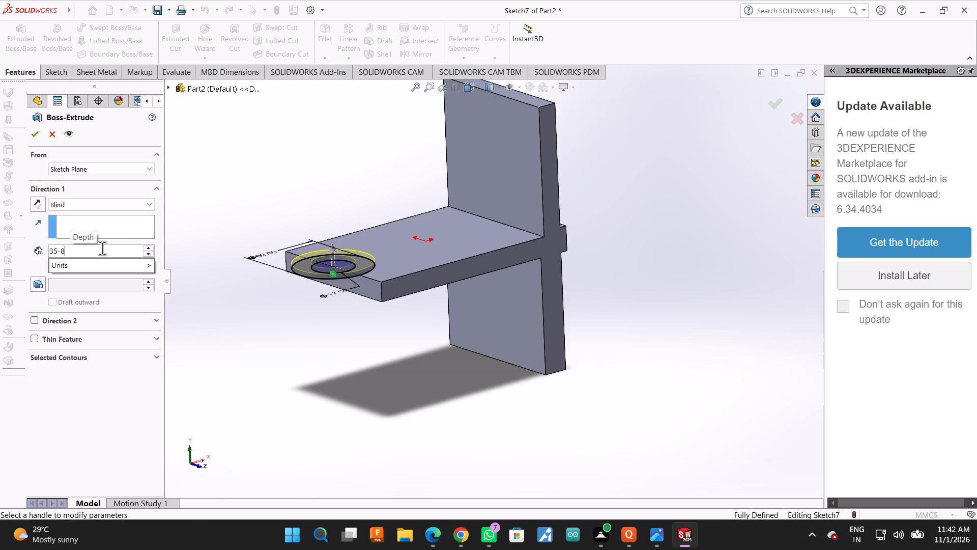
pyautogui.press('Return')
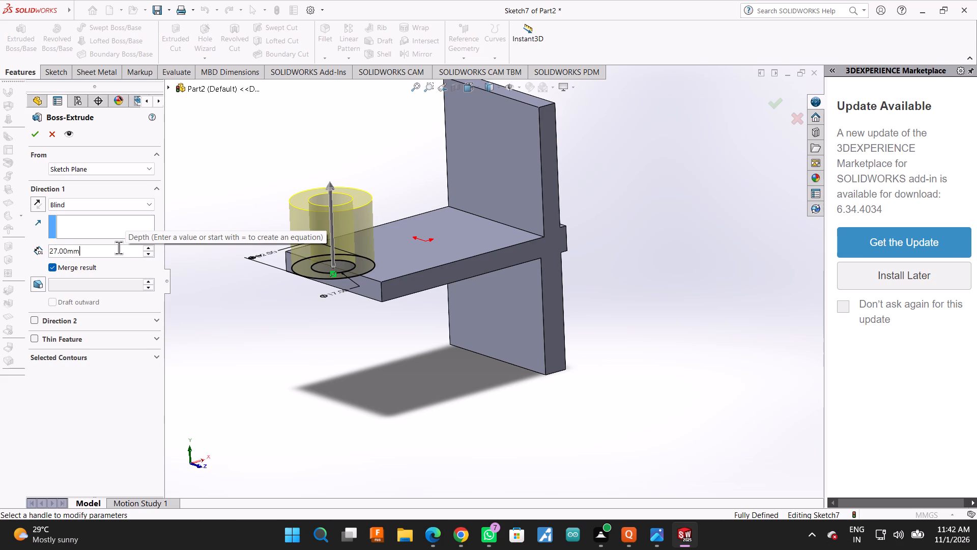
pyautogui.click(119, 248)
pyautogui.write('17')
pyautogui.press('Return')
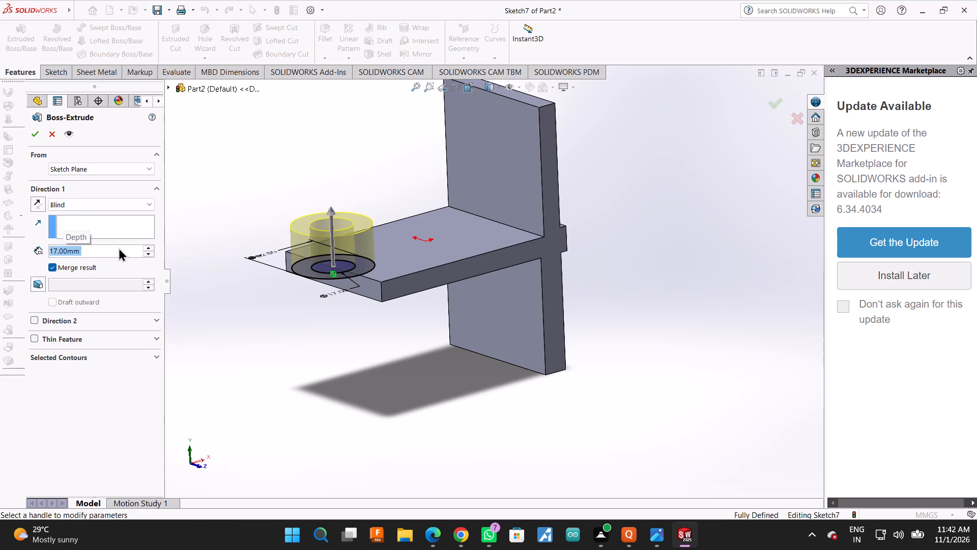
pyautogui.click(32, 132)
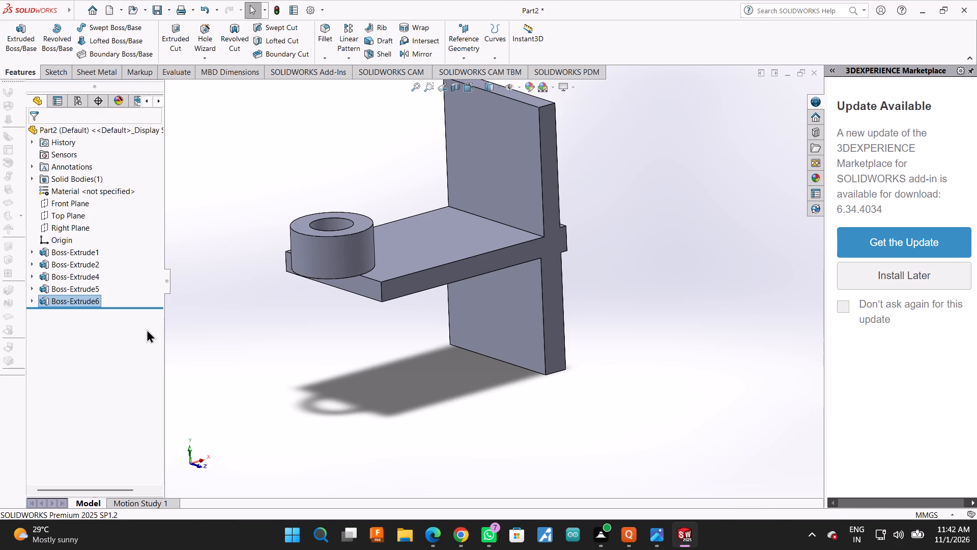
# Sketch two concentric circles on the ring boss's top face, matching its outer 16 mm and inner 8.5 mm radii.
pyautogui.click(357, 229)
pyautogui.click(404, 196)
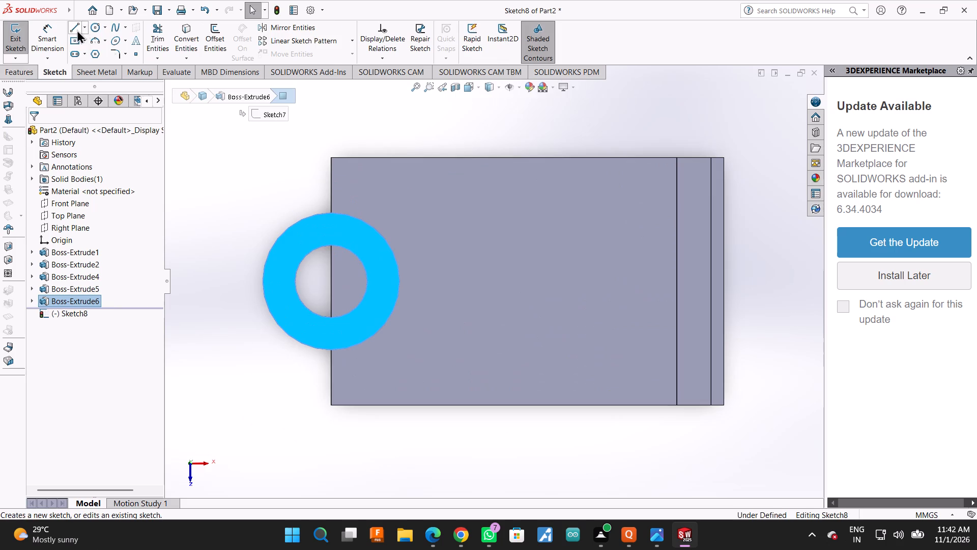
pyautogui.click(90, 30)
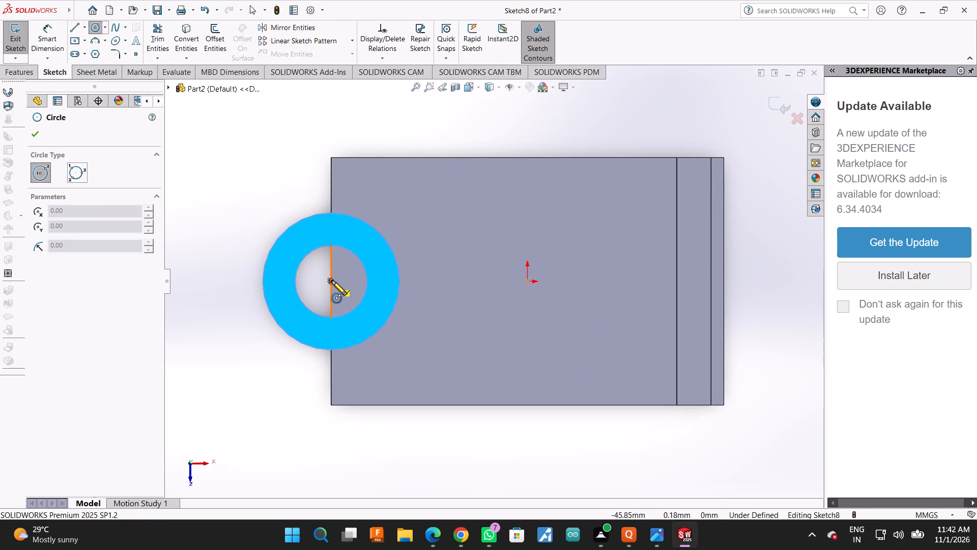
pyautogui.click(332, 281)
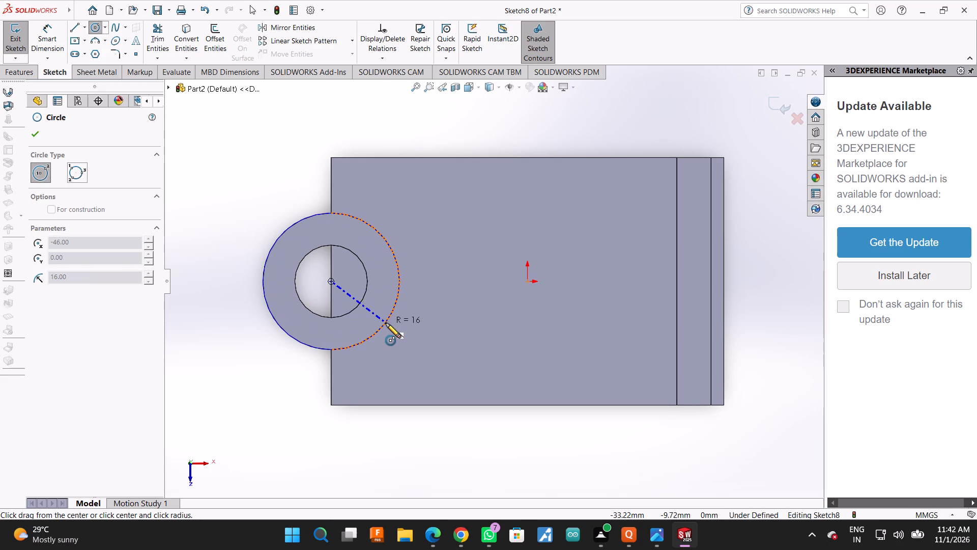
pyautogui.click(386, 323)
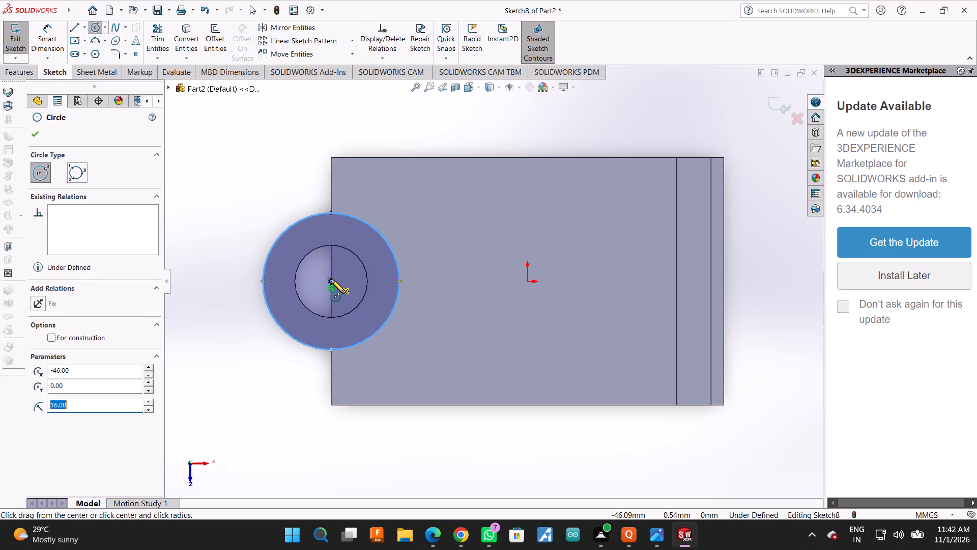
pyautogui.click(331, 279)
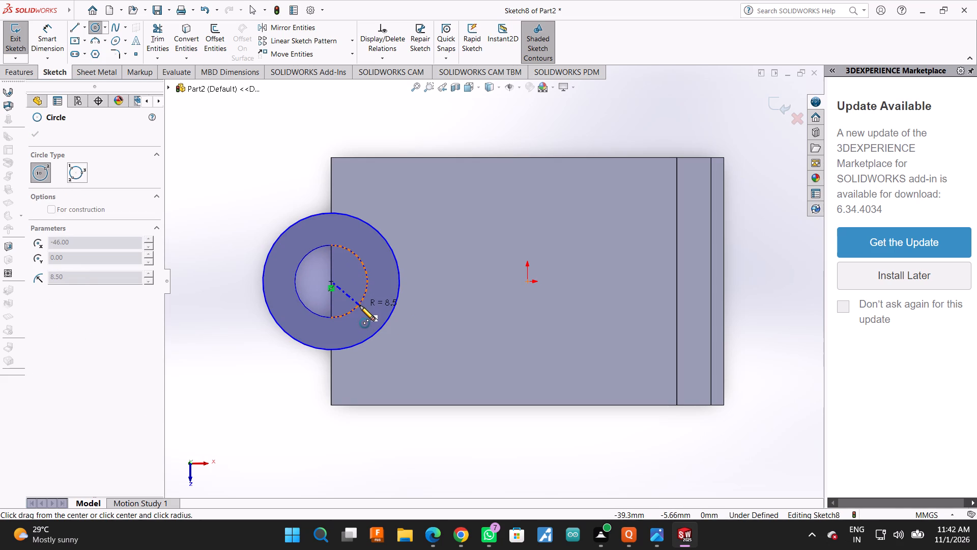
pyautogui.click(360, 306)
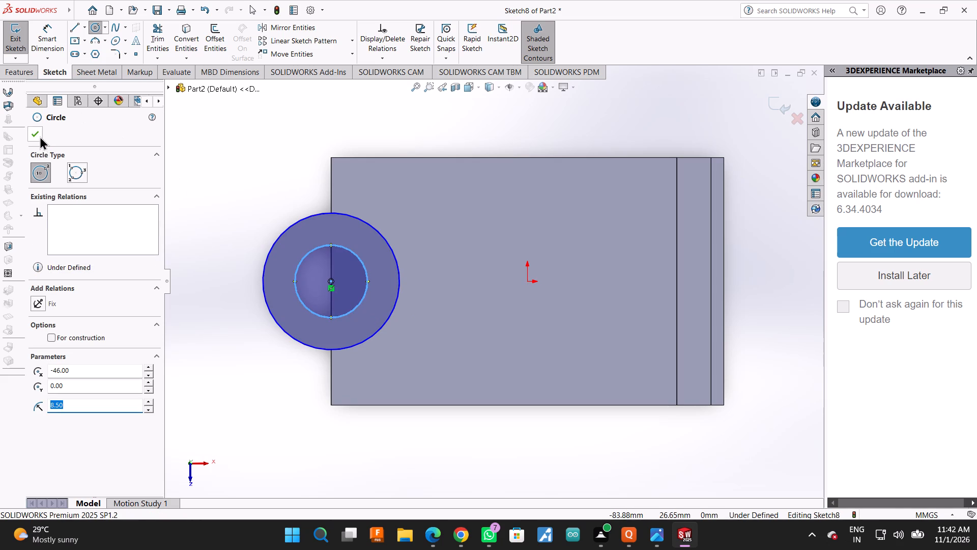
pyautogui.click(36, 136)
# Extrude the ring profile downward from the boss's top face as a blind boss 35 mm deep, merged with the part.
pyautogui.click(27, 77)
pyautogui.click(22, 46)
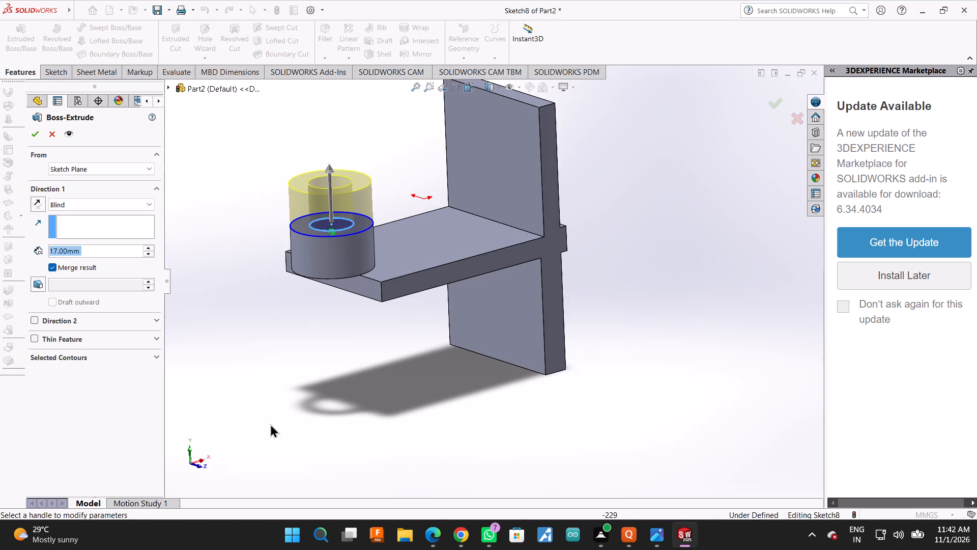
pyautogui.click(32, 201)
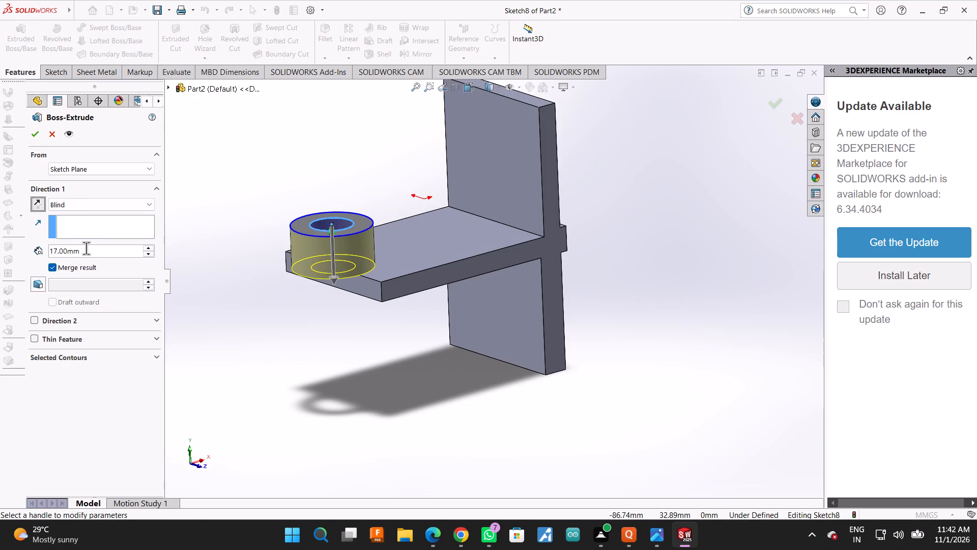
pyautogui.doubleClick(86, 248)
pyautogui.doubleClick(87, 249)
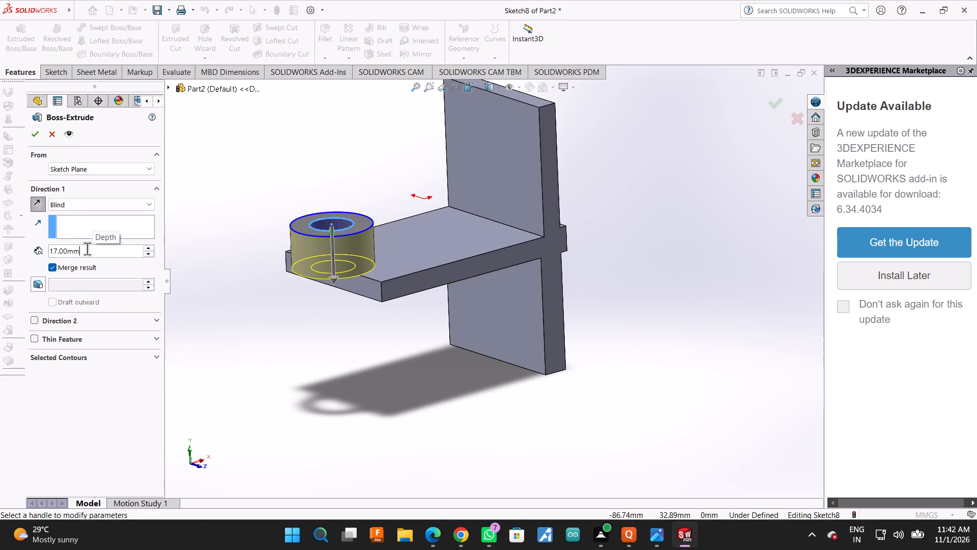
pyautogui.write('35')
pyautogui.press('Return')
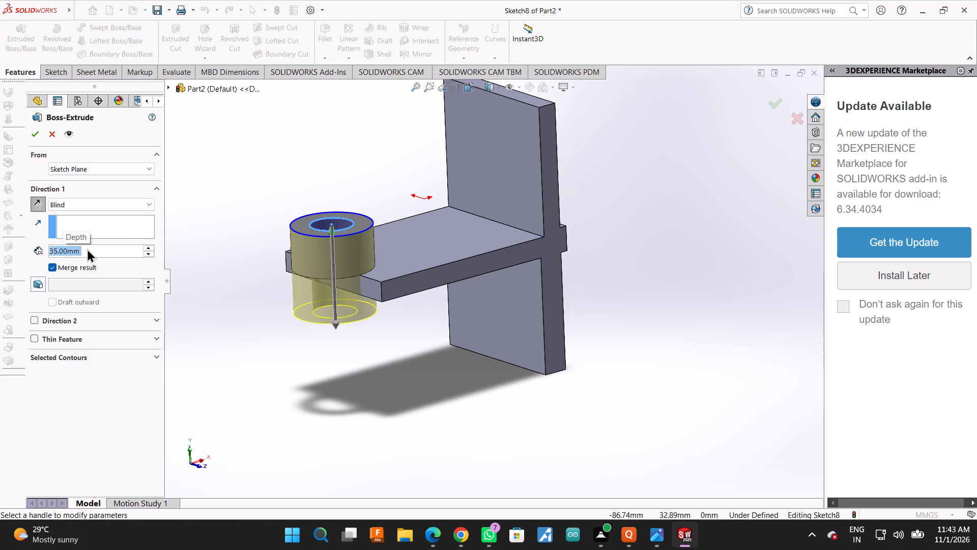
pyautogui.click(41, 138)
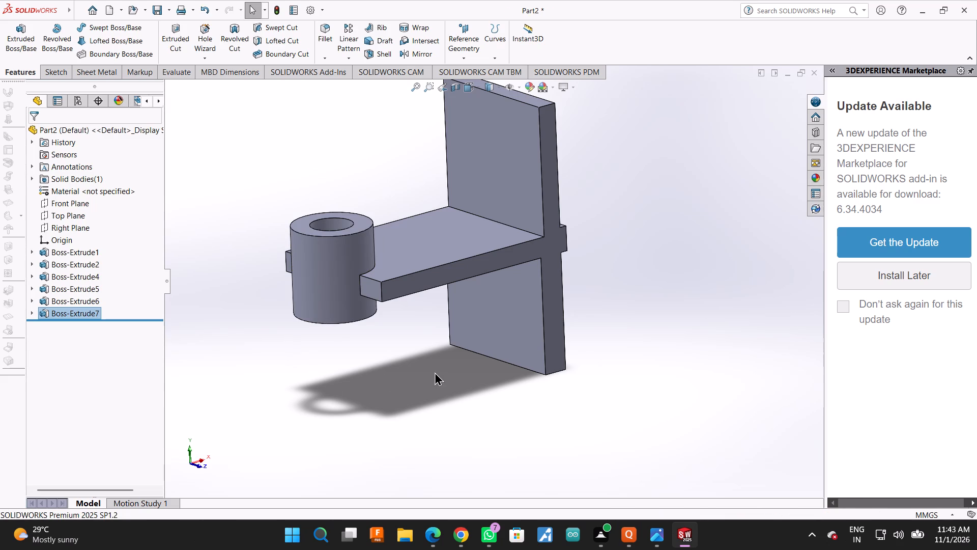
# Sketch a circle of radius 8.5 mm on the plate's top face, centred on the boss axis and matching its bore.
pyautogui.middleClick(435, 372)
pyautogui.middleClick(435, 372)
pyautogui.moveTo(434, 372); pyautogui.dragTo(409, 433, button='middle')
pyautogui.moveTo(451, 152); pyautogui.dragTo(452, 231, button='middle')
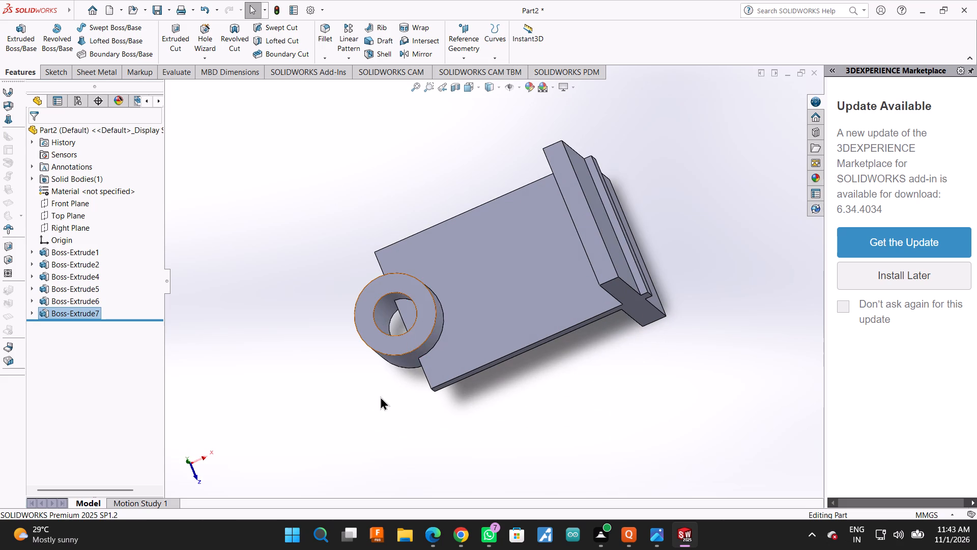
pyautogui.click(407, 318)
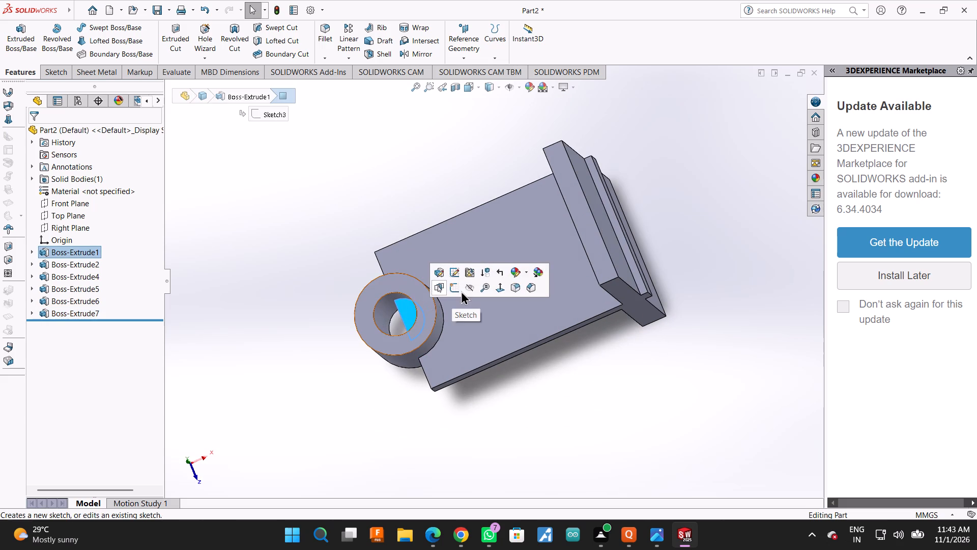
pyautogui.click(461, 291)
pyautogui.click(94, 29)
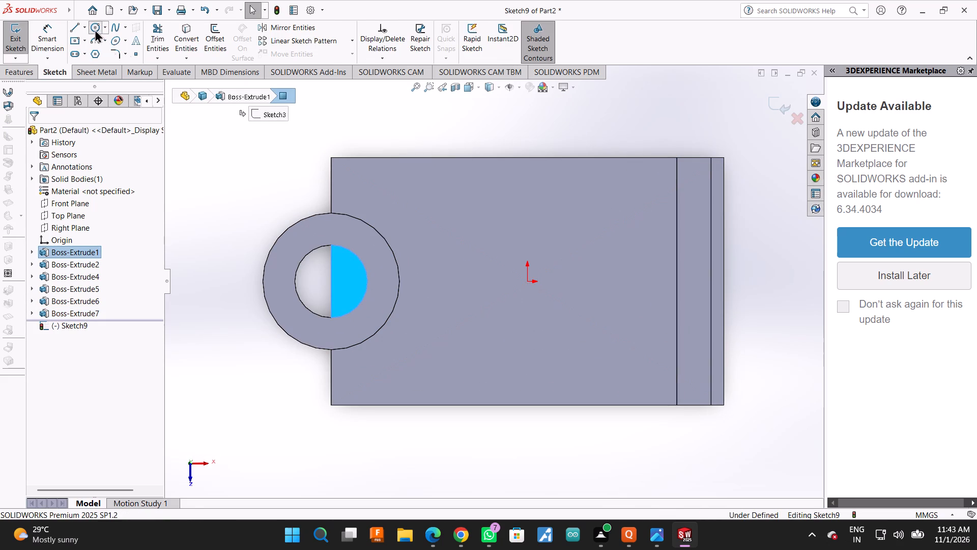
pyautogui.click(331, 279)
pyautogui.click(366, 295)
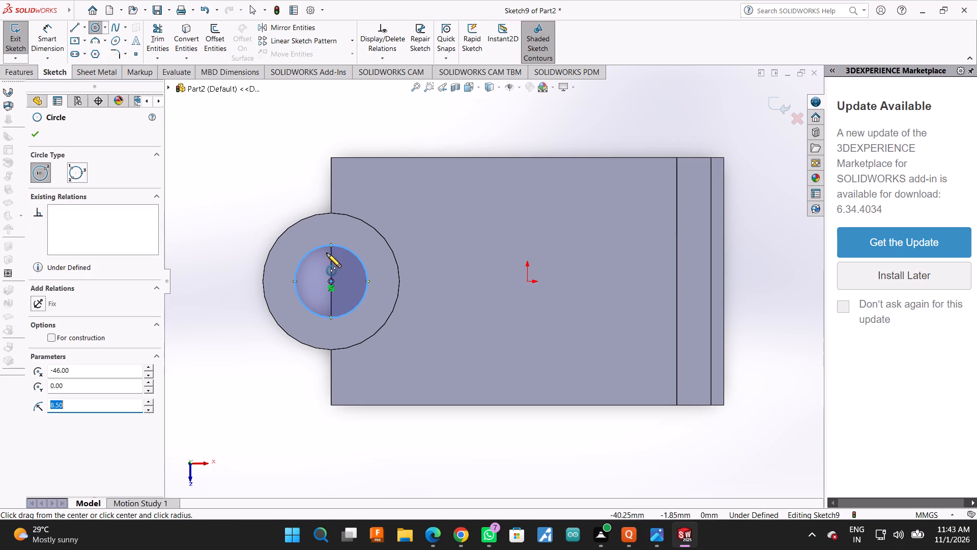
pyautogui.click(37, 137)
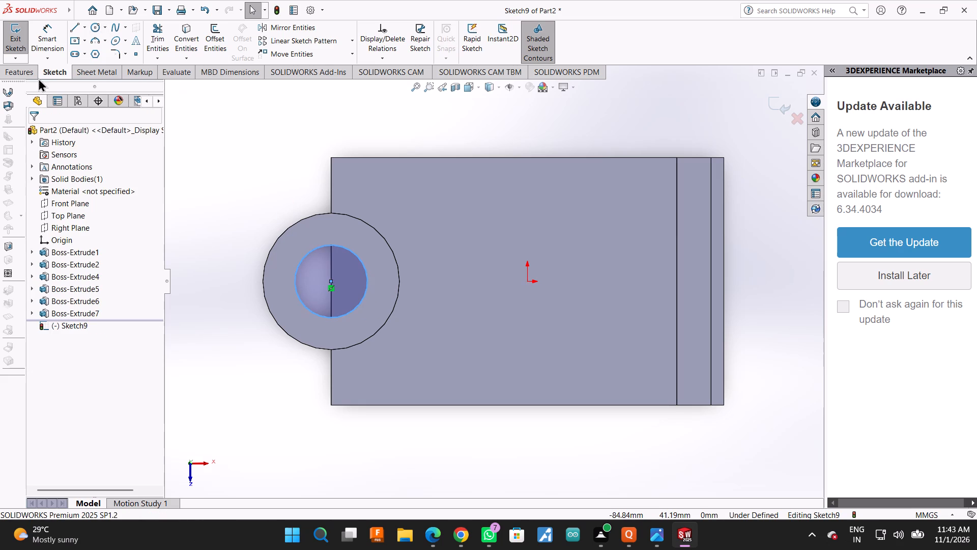
# Cut the circle 8 mm deep through the plate with a blind Extruded Cut, clearing the boss's bore.
pyautogui.click(30, 73)
pyautogui.click(175, 28)
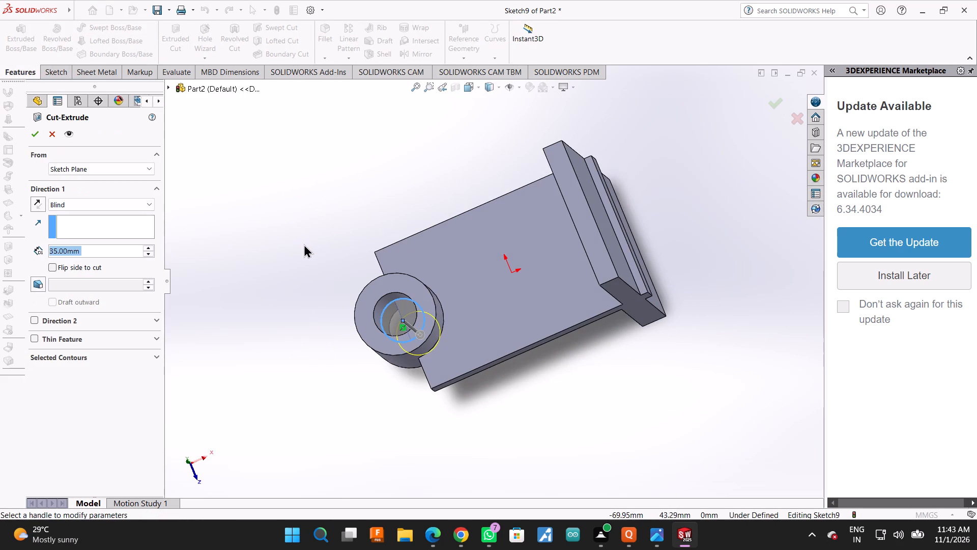
pyautogui.press('8')
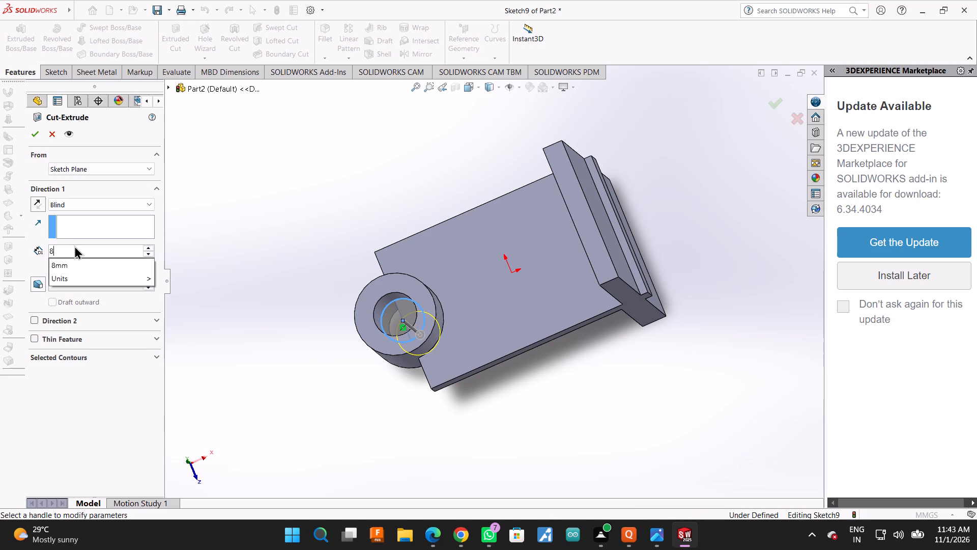
pyautogui.press('Return')
pyautogui.click(41, 136)
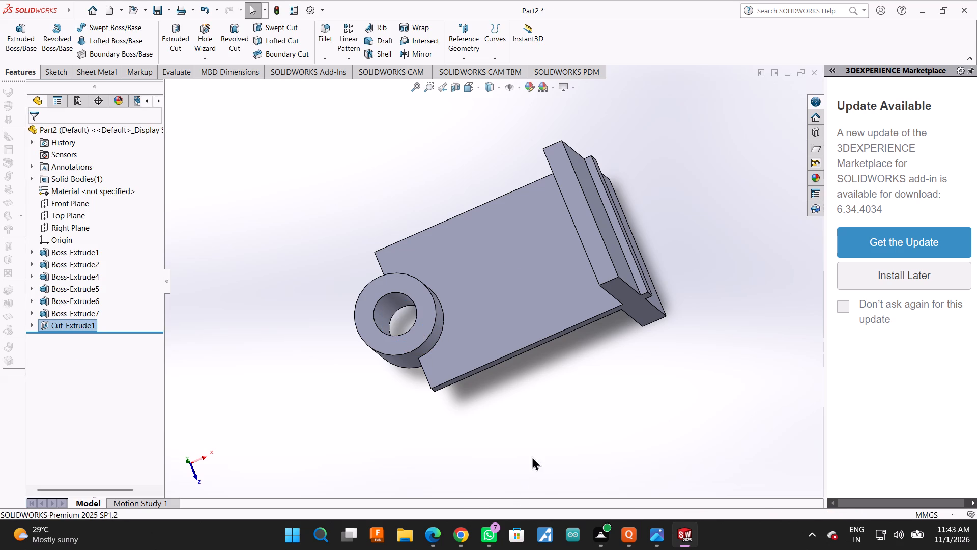
# On the plate's top face, sketch a line about 84.5 mm long from the rear corner at the wall to the boss's outer edge.
pyautogui.moveTo(532, 455); pyautogui.dragTo(487, 298, button='middle')
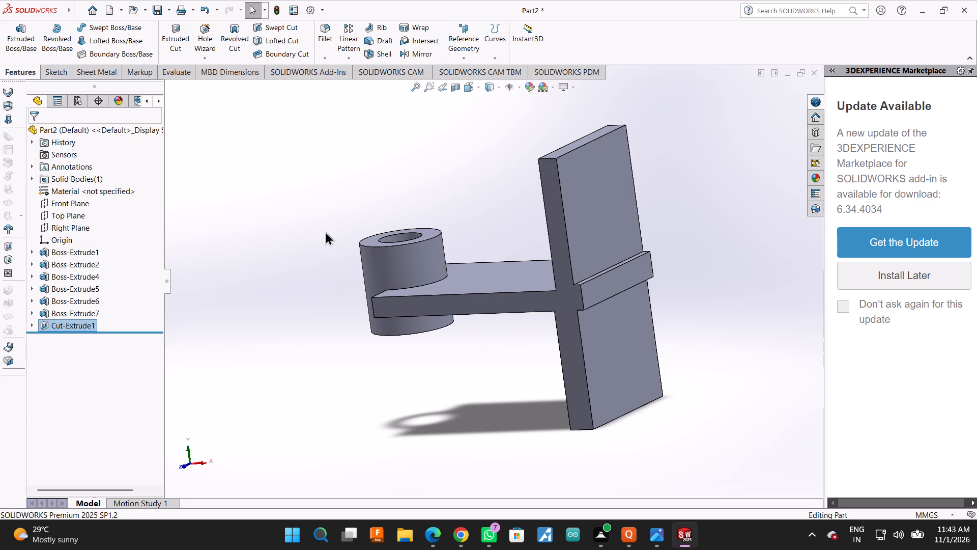
pyautogui.moveTo(315, 230); pyautogui.dragTo(347, 291, button='middle')
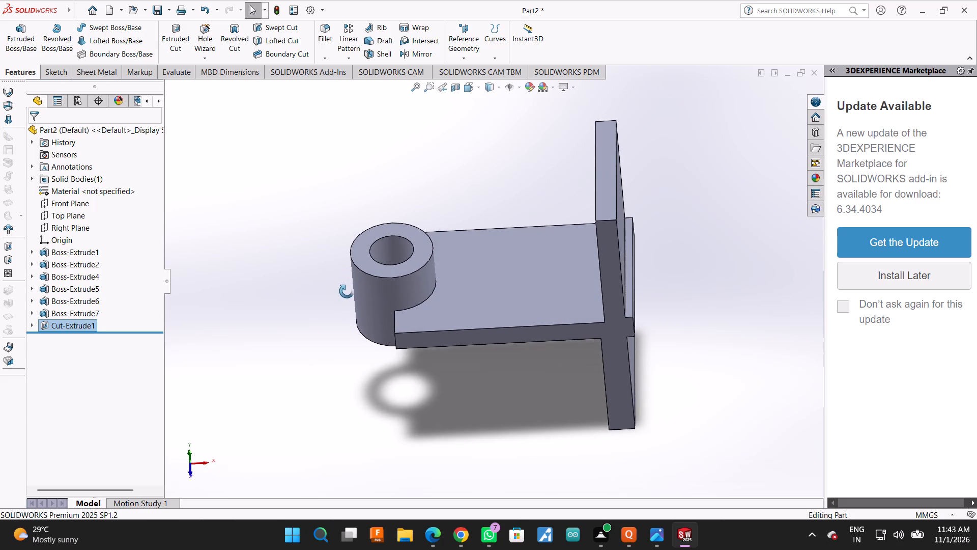
pyautogui.moveTo(347, 291); pyautogui.dragTo(343, 305, button='middle')
pyautogui.scroll(-3, 352, 312)
pyautogui.scroll(1, 391, 318)
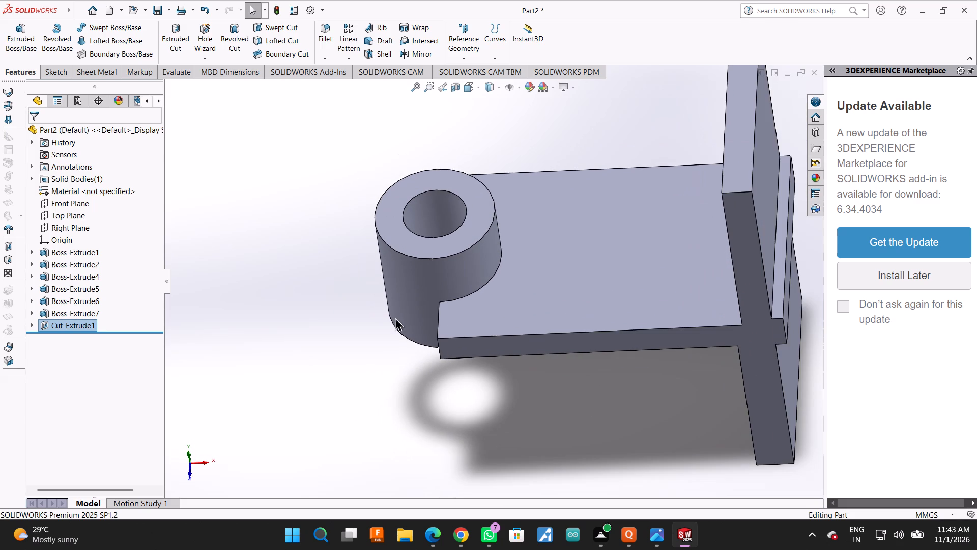
pyautogui.click(561, 289)
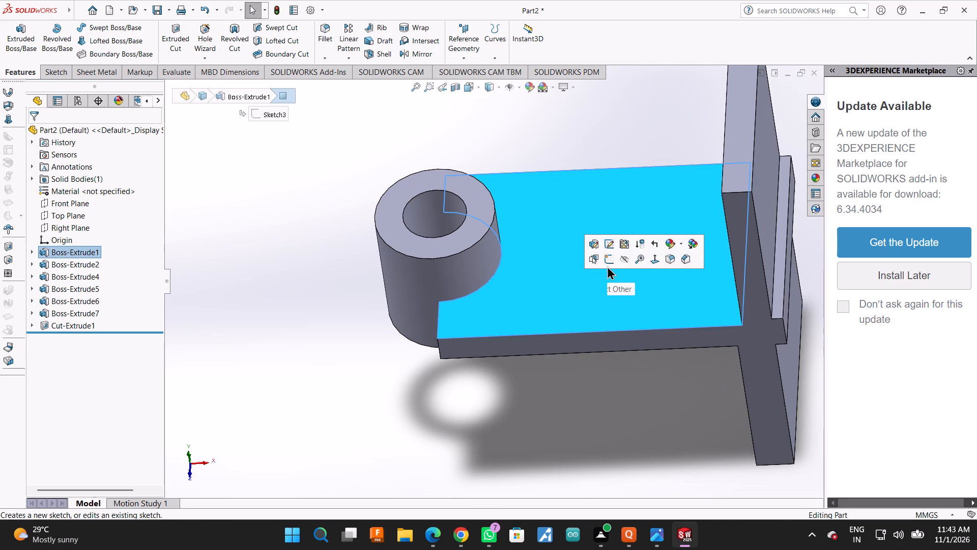
pyautogui.click(607, 266)
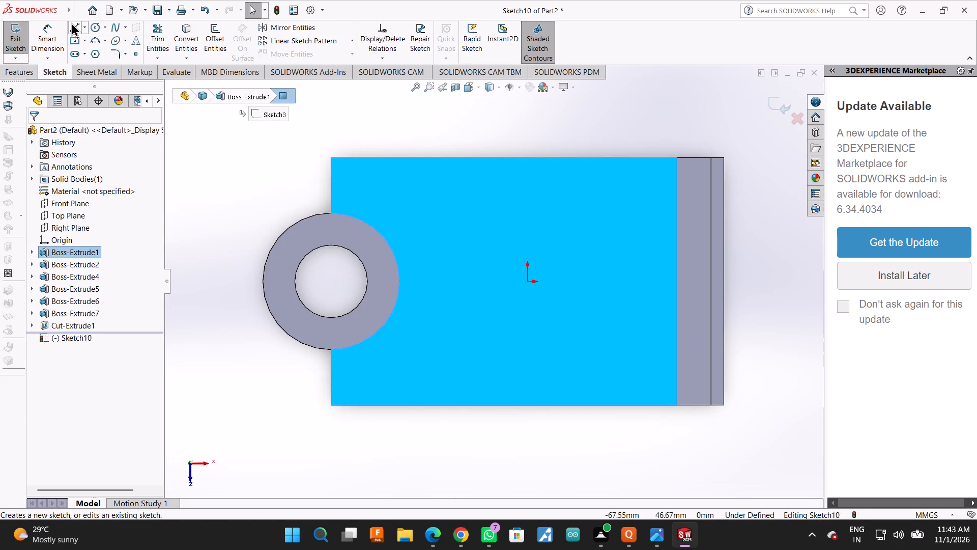
pyautogui.click(71, 22)
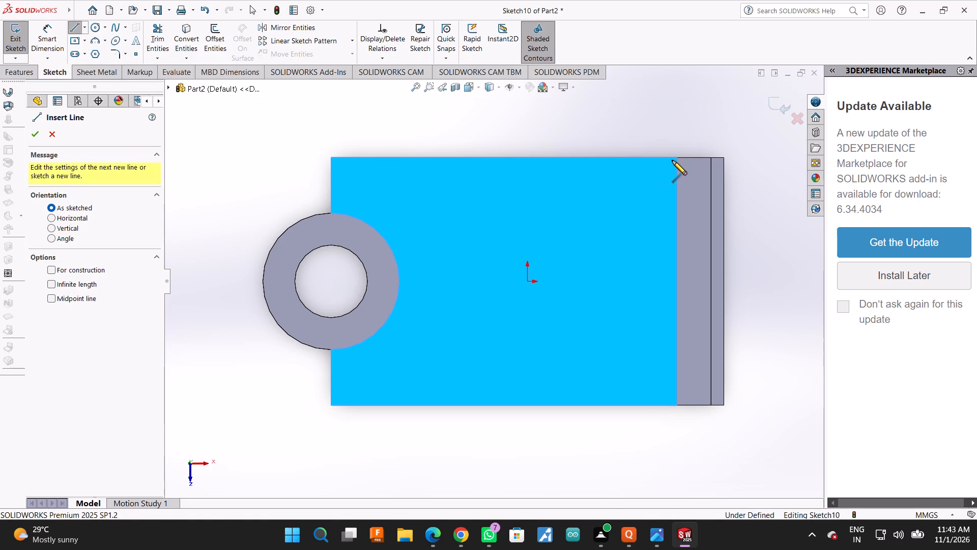
pyautogui.click(677, 158)
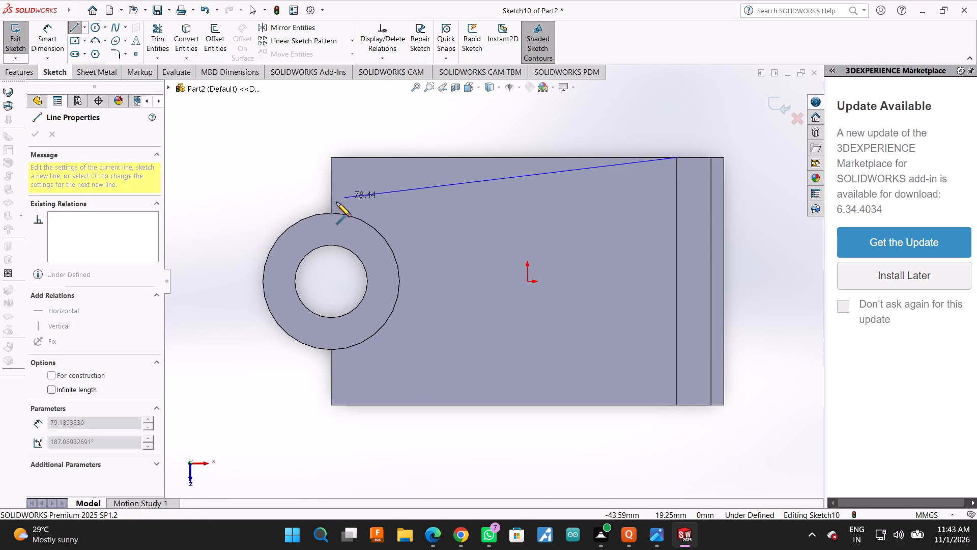
pyautogui.click(322, 214)
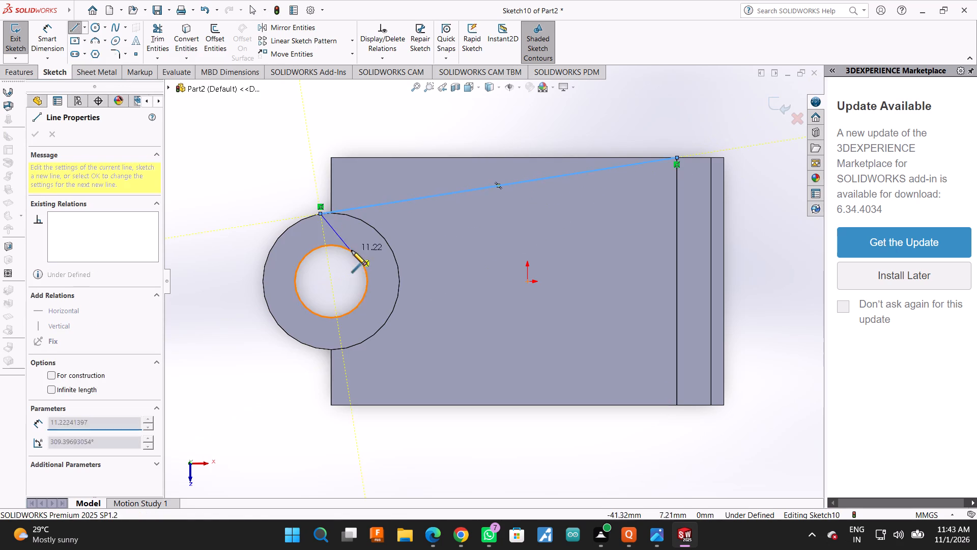
pyautogui.press('Escape')
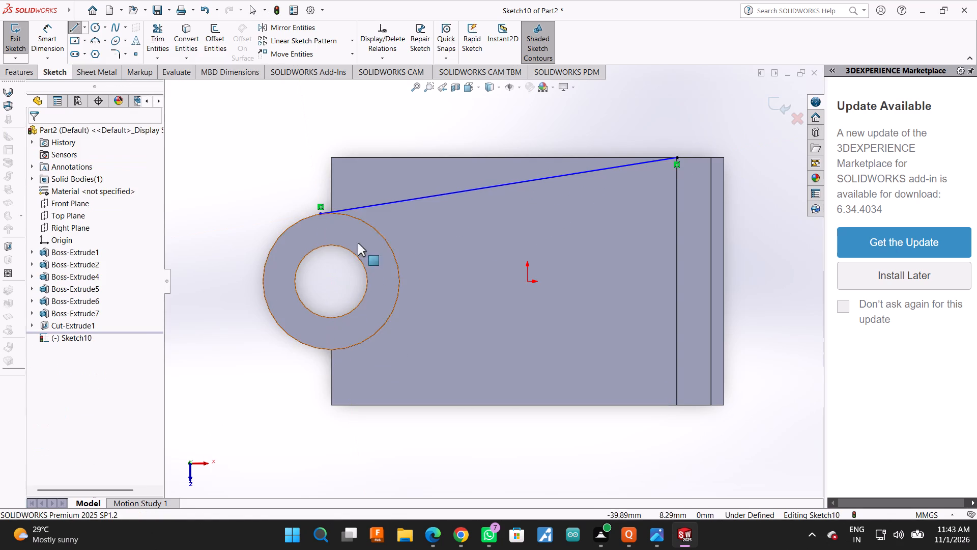
# Make the sloped line tangent to the boss's outer circular edge.
pyautogui.click(372, 206)
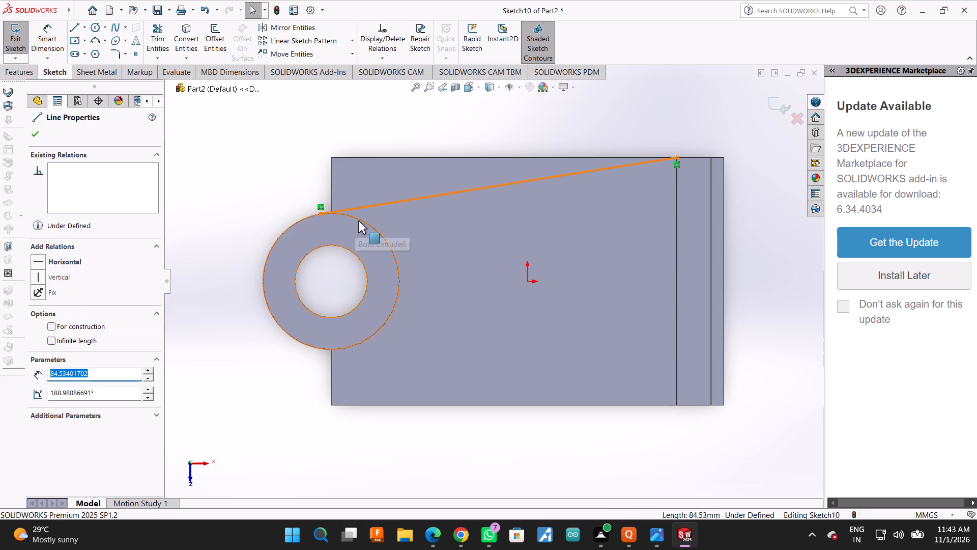
pyautogui.keyDown('ctrl'); pyautogui.click(359, 220); pyautogui.keyUp('ctrl')
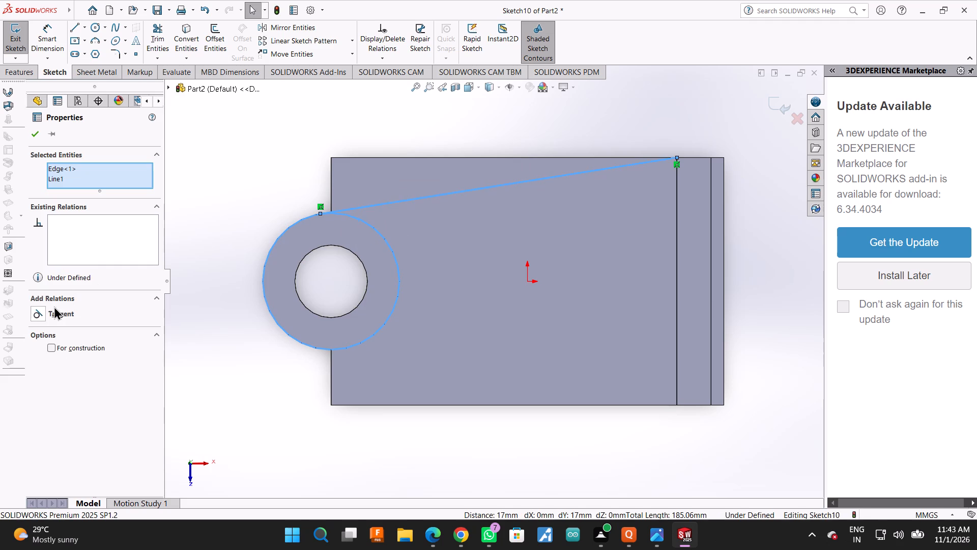
pyautogui.click(53, 309)
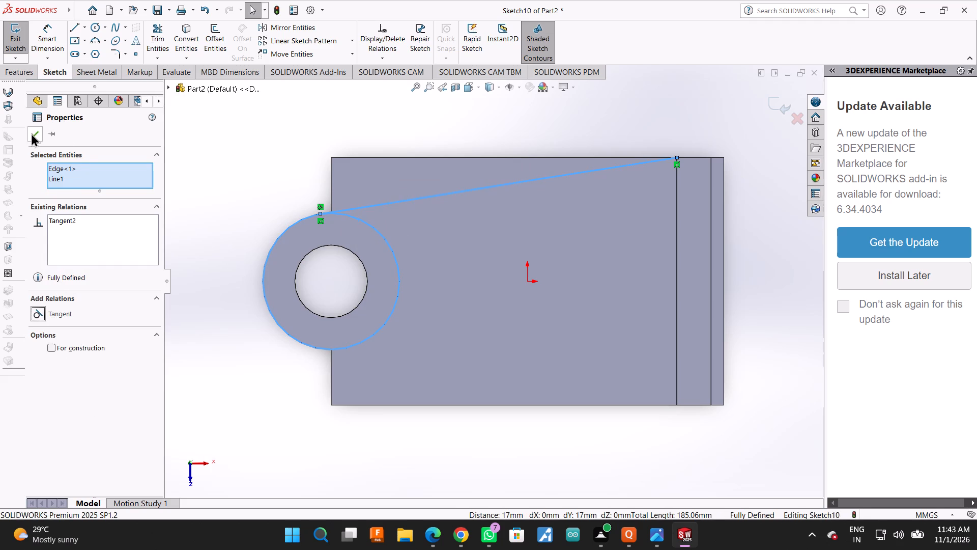
pyautogui.click(31, 133)
# Sketch a mirrored line about 84.5 mm long from the front corner at the wall to the boss, and make it tangent to the boss's outer edge.
pyautogui.click(73, 23)
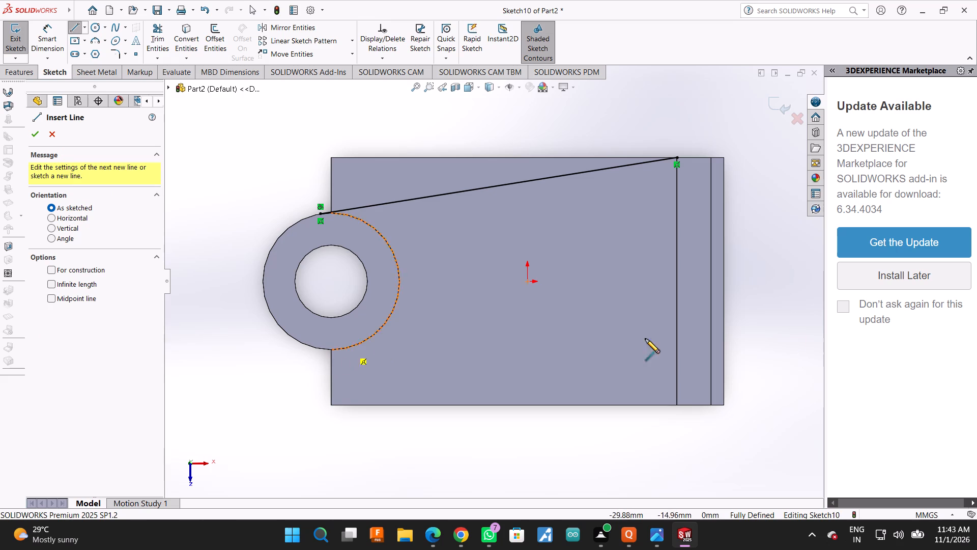
pyautogui.click(677, 405)
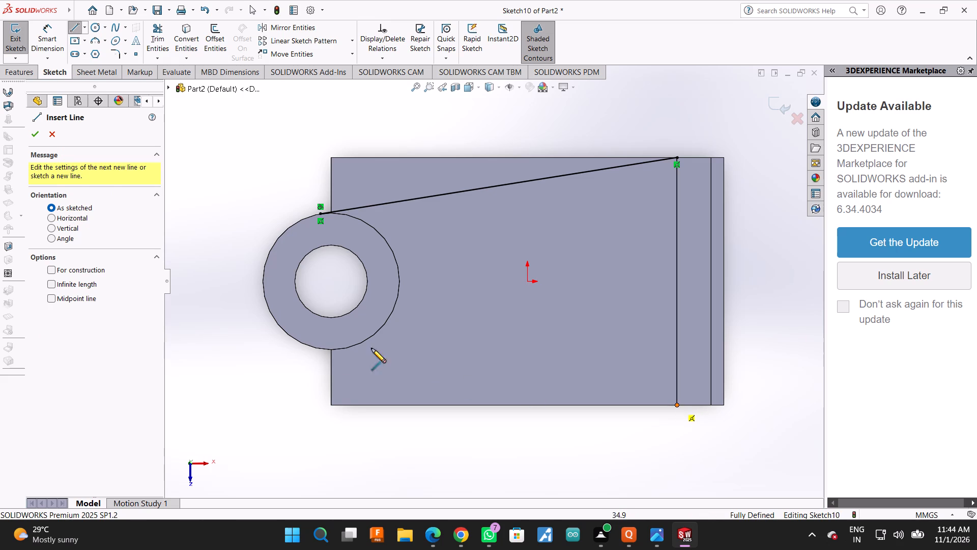
pyautogui.click(320, 349)
pyautogui.press('Escape')
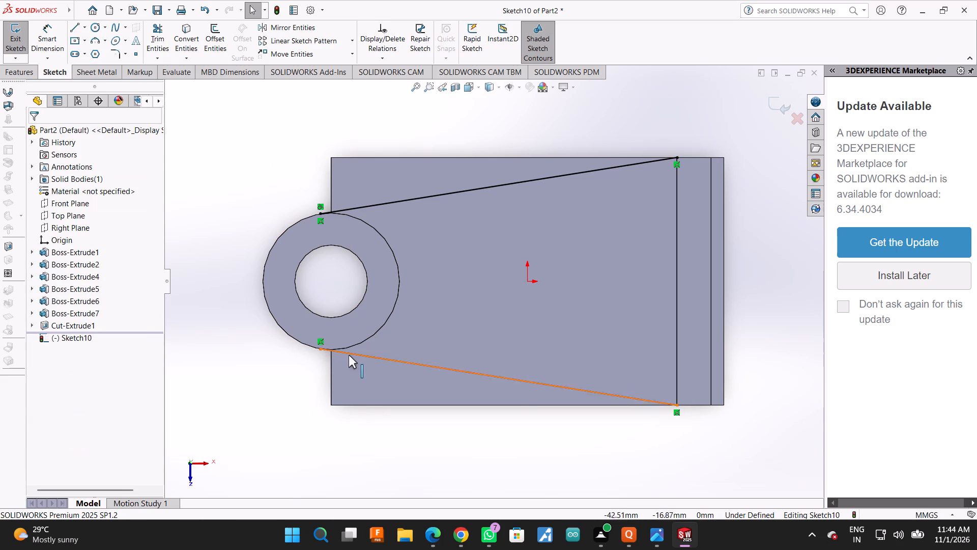
pyautogui.keyDown('ctrl'); pyautogui.click(349, 356); pyautogui.keyUp('ctrl')
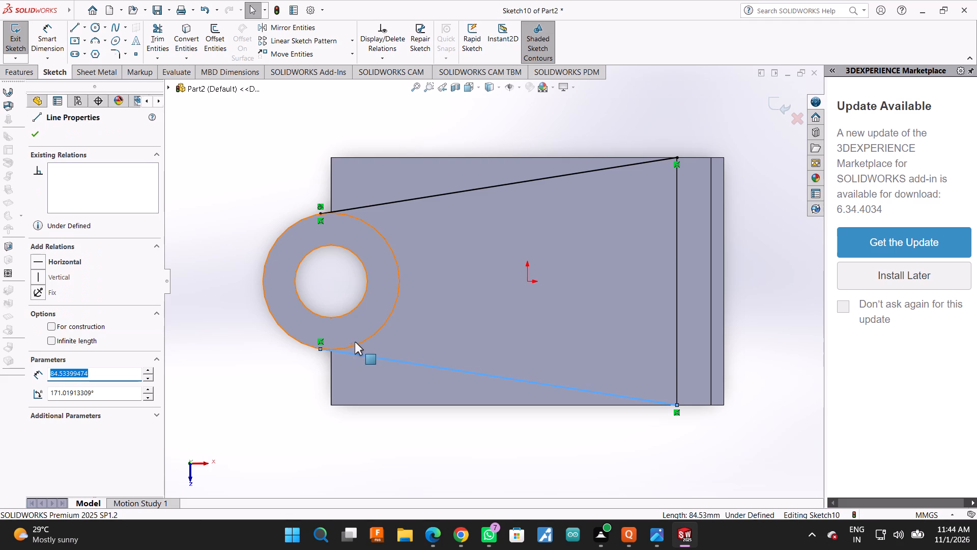
pyautogui.keyDown('ctrl'); pyautogui.click(357, 343); pyautogui.keyUp('ctrl')
pyautogui.click(64, 312)
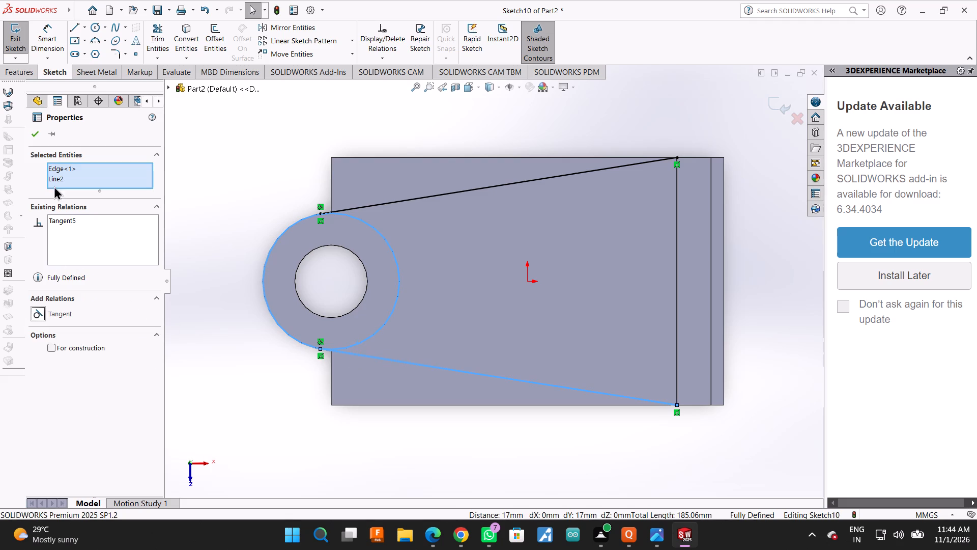
pyautogui.click(42, 135)
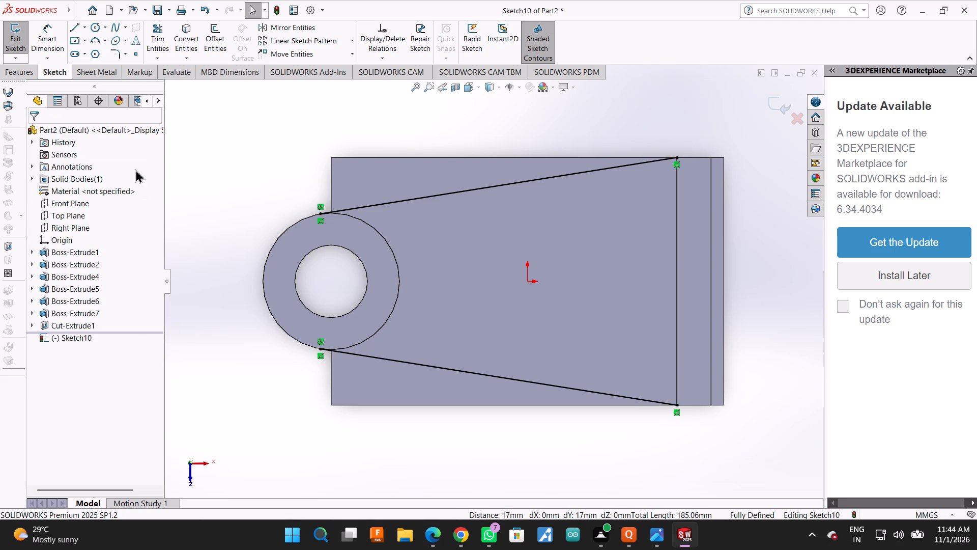
# Sketch a circle of radius 16 mm centred on the boss axis, matching the boss's outer edge.
pyautogui.click(93, 31)
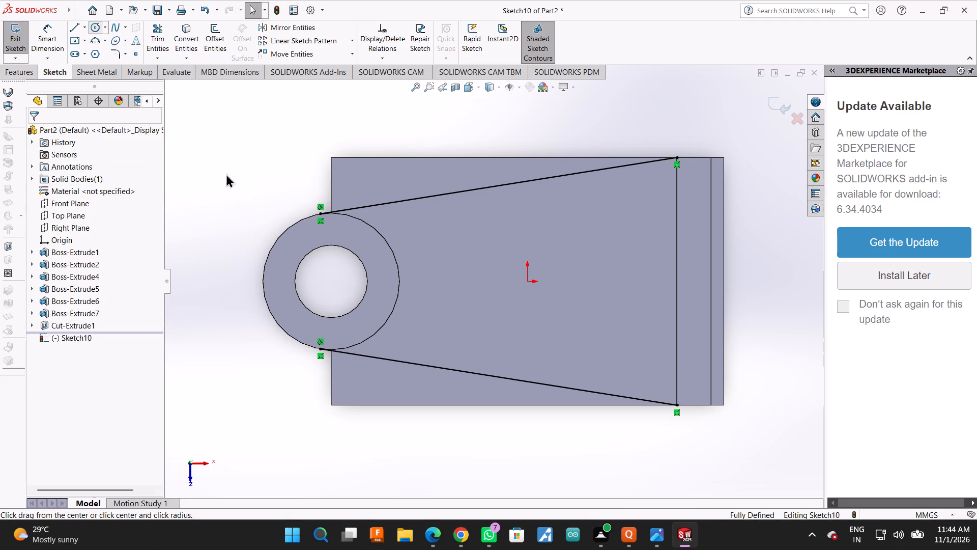
pyautogui.click(332, 283)
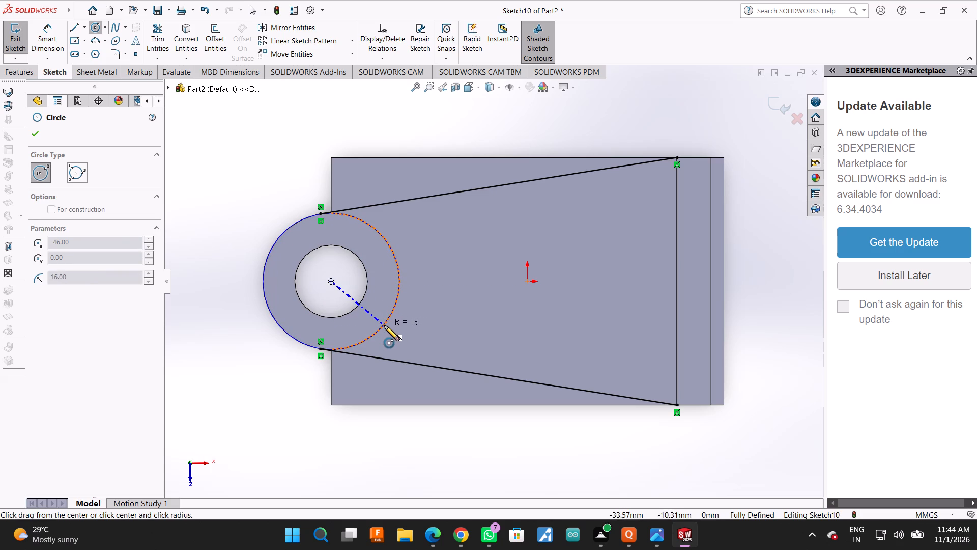
pyautogui.click(384, 326)
pyautogui.click(36, 136)
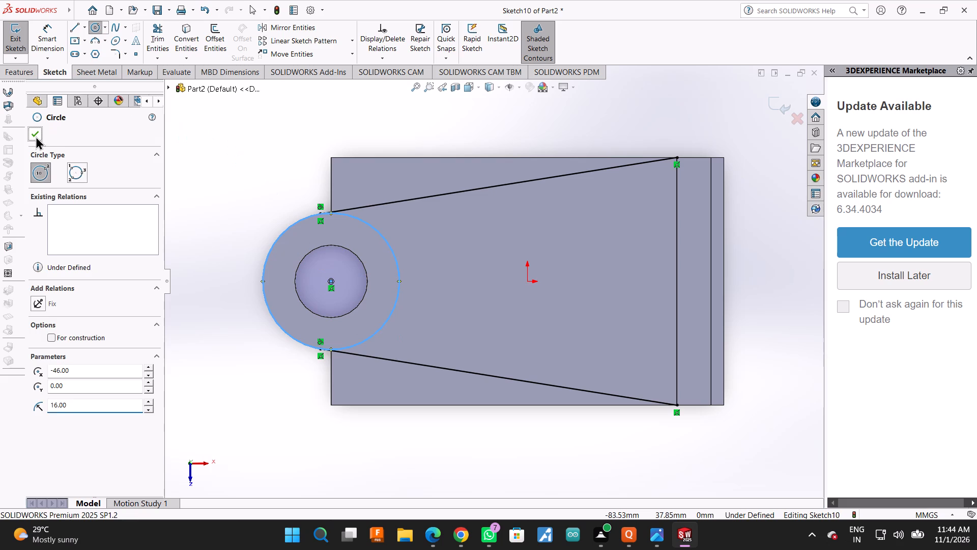
# Trim away the circle's arc facing away from the wall, between the two sloped lines' tangent points.
pyautogui.click(151, 32)
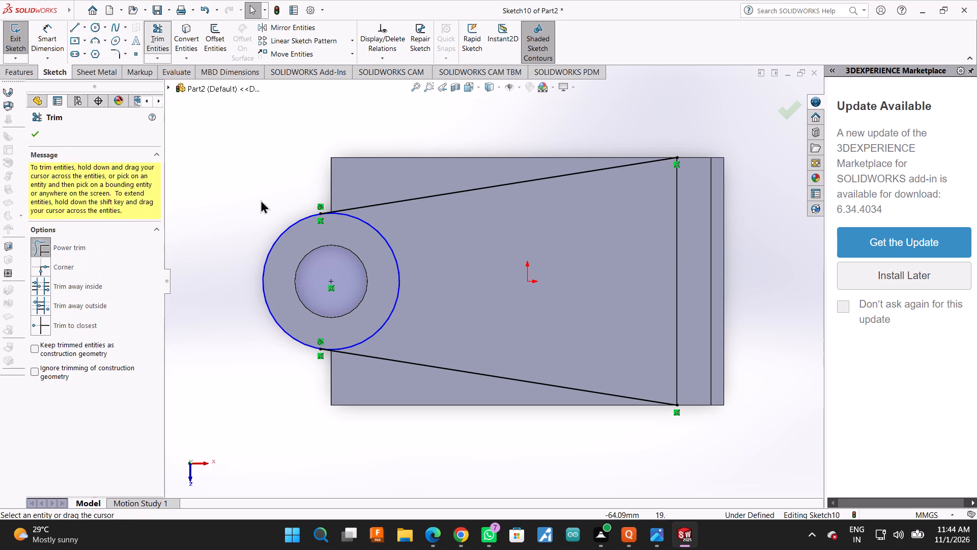
pyautogui.moveTo(265, 199); pyautogui.dragTo(265, 312)
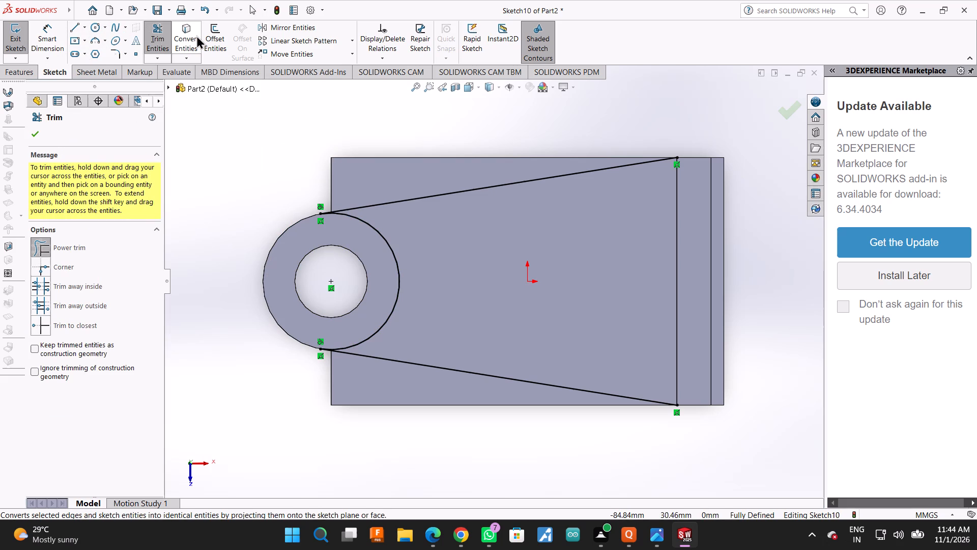
# Examine the junction where the front sloped line meets the trimmed arc at the boss edge.
pyautogui.scroll(-7, 302, 344)
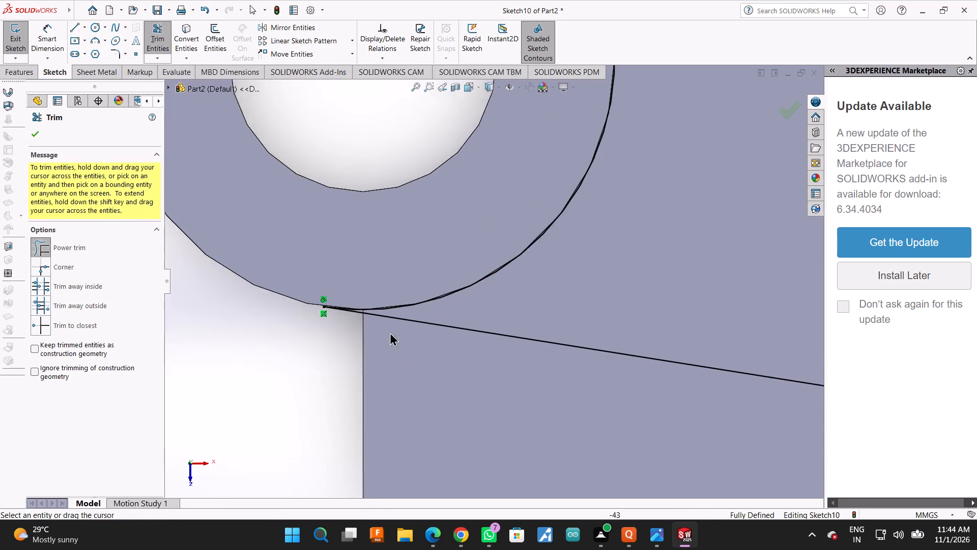
pyautogui.scroll(-4, 374, 324)
pyautogui.scroll(-2, 350, 287)
pyautogui.scroll(2, 353, 285)
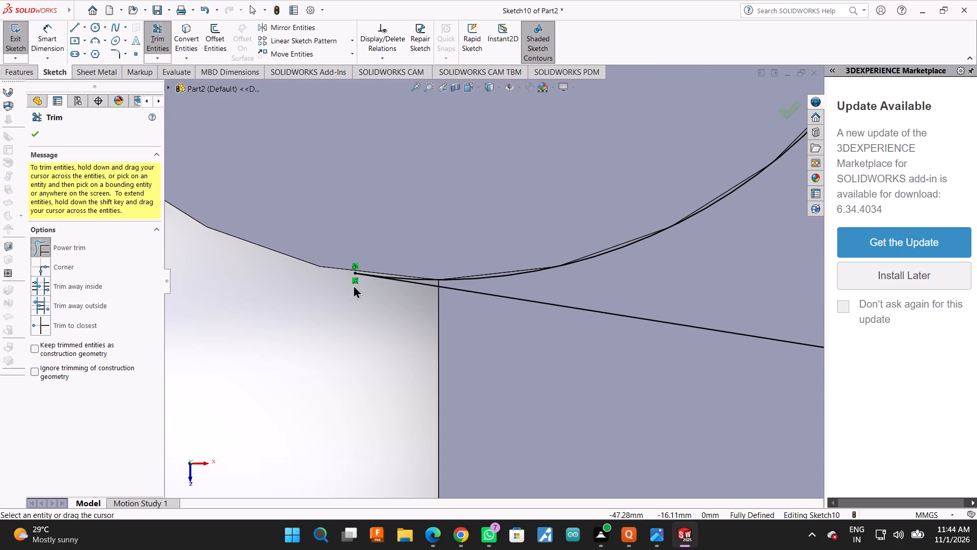
pyautogui.scroll(5, 353, 285)
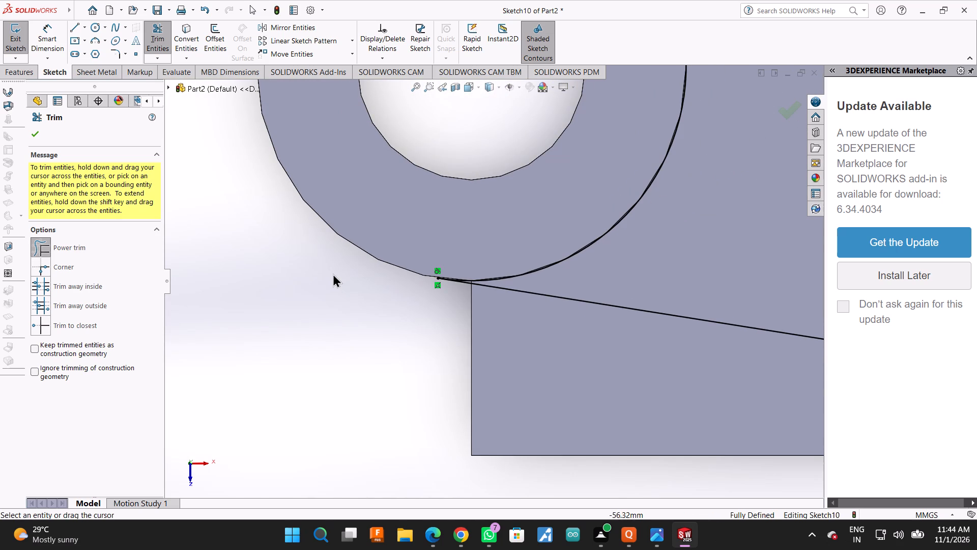
pyautogui.scroll(1, 187, 173)
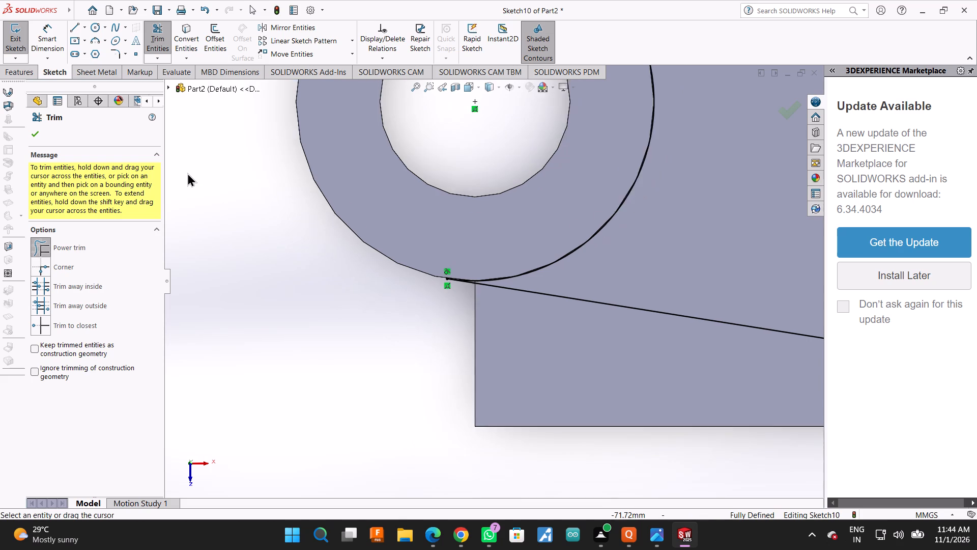
pyautogui.scroll(3, 187, 173)
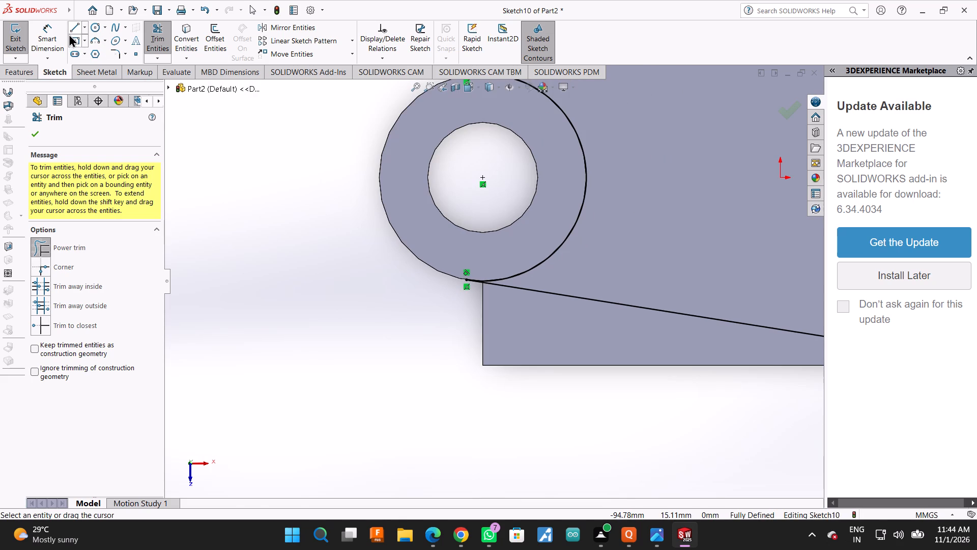
pyautogui.scroll(4, 283, 211)
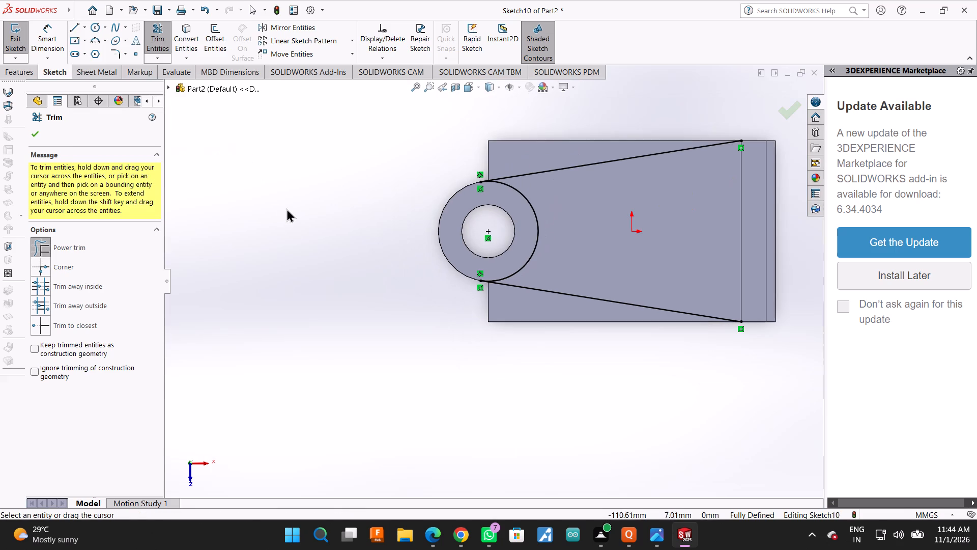
# Close the tapered profile with a vertical 58 mm line along the wall, joining the wall-side ends of both sloped lines.
pyautogui.click(73, 23)
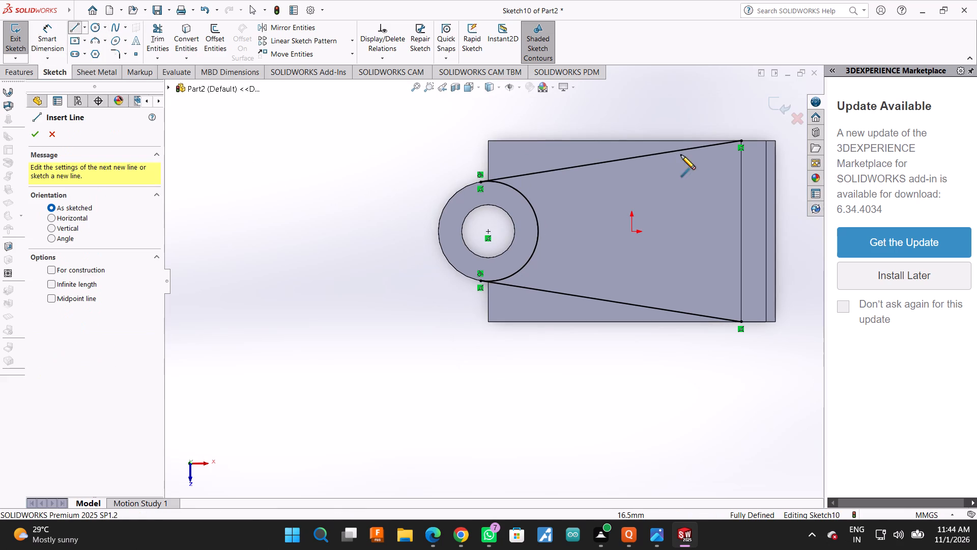
pyautogui.click(739, 142)
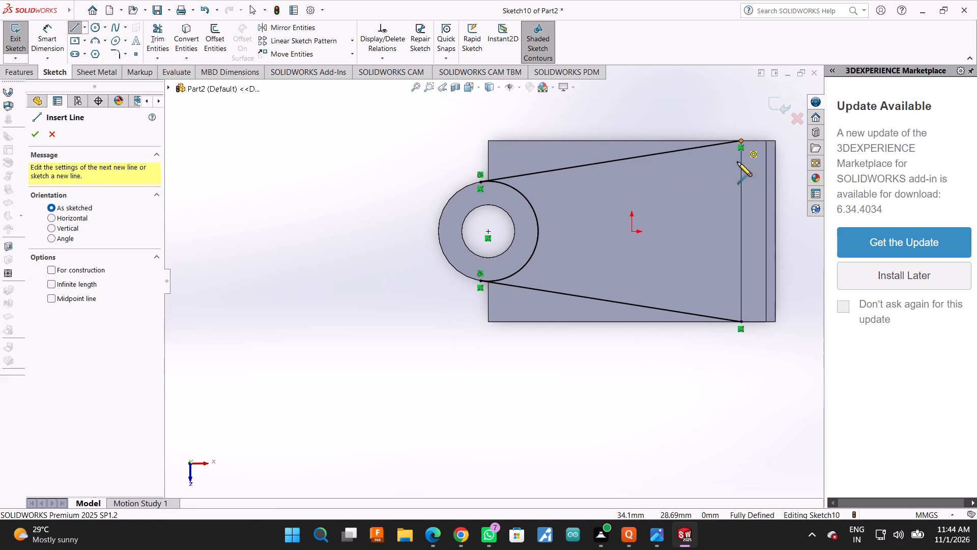
pyautogui.click(743, 319)
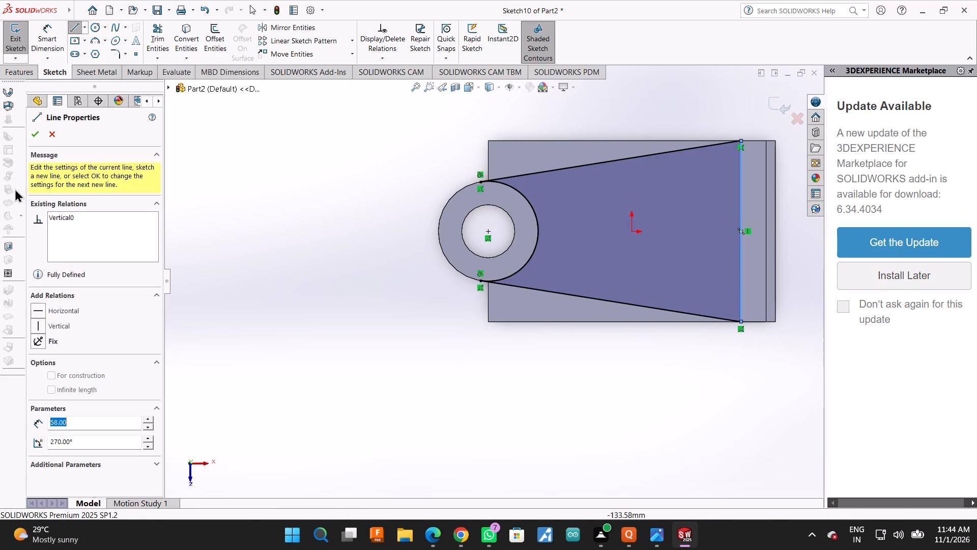
pyautogui.click(37, 140)
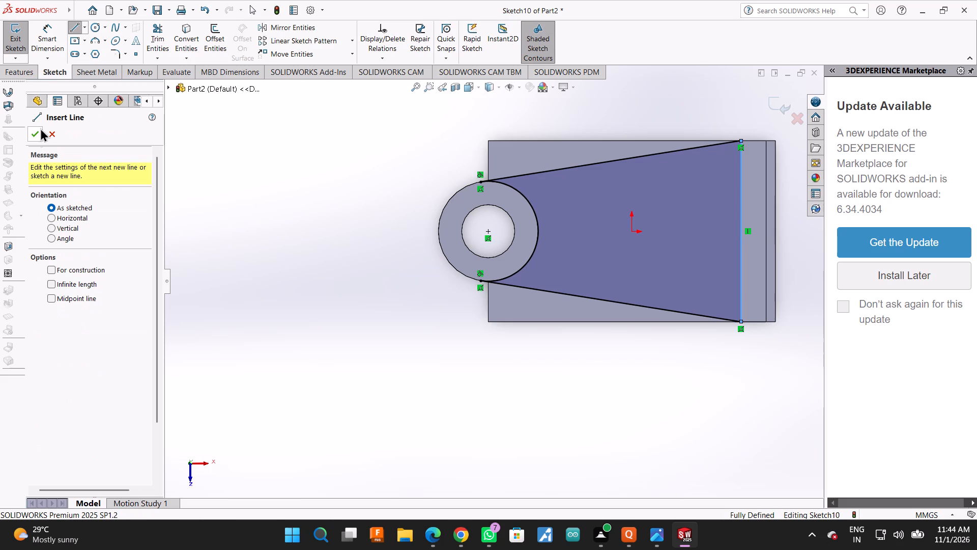
pyautogui.click(33, 135)
# Extrude the tapered profile 8 mm blind in the reversed direction, down into the plate, with merge result on.
pyautogui.click(23, 78)
pyautogui.click(19, 38)
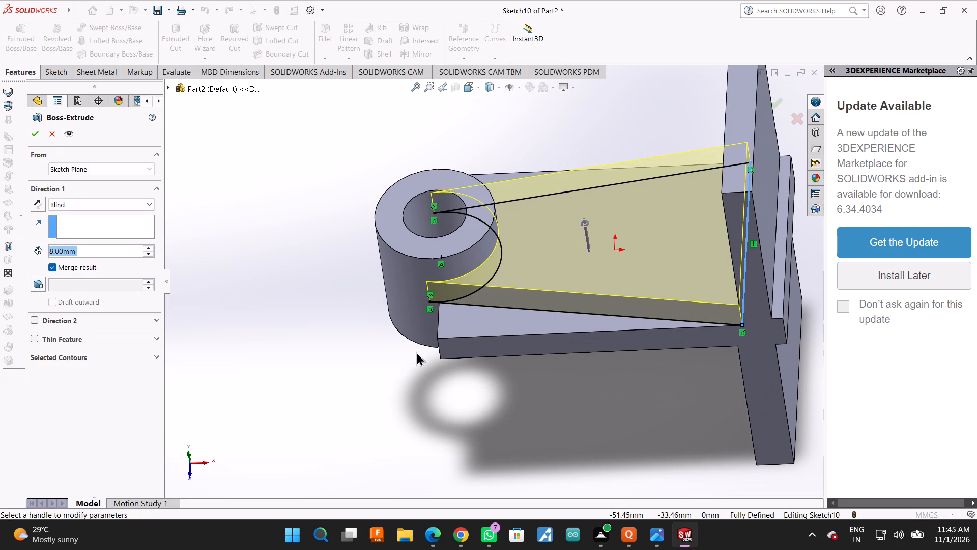
pyautogui.click(36, 202)
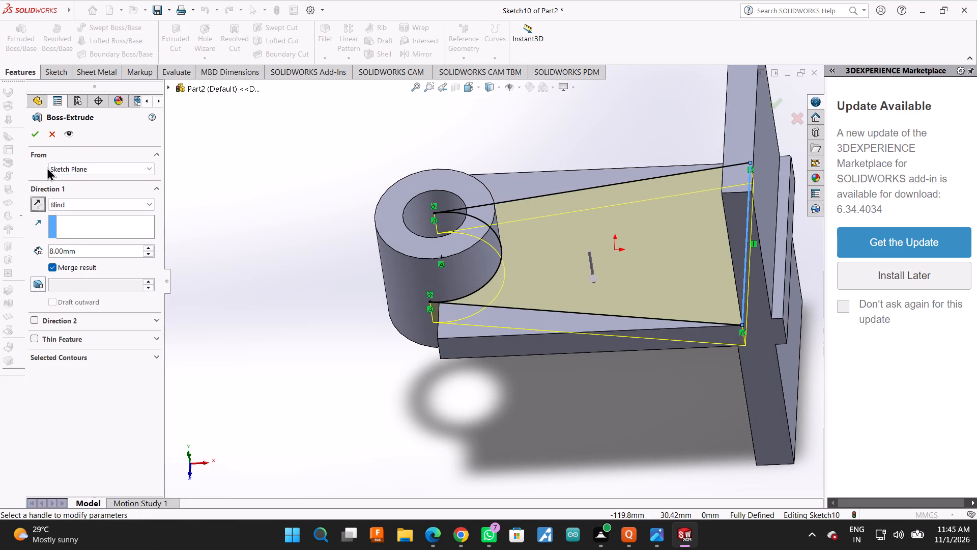
pyautogui.click(36, 140)
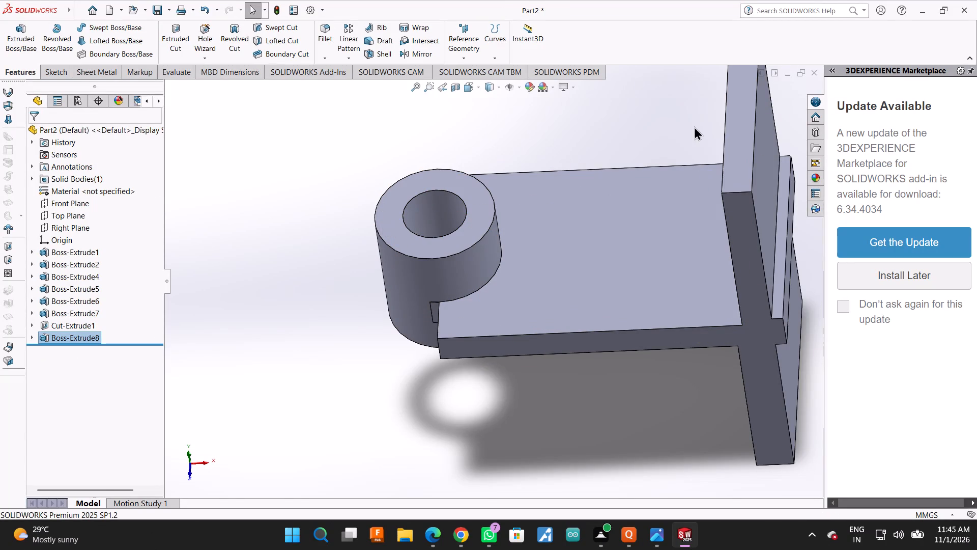
# In a new sketch on the plate's top face, draw a line about 84.5 mm long from the rear wall corner to the boss's outer edge.
pyautogui.moveTo(617, 267); pyautogui.dragTo(615, 279, button='middle')
pyautogui.scroll(1, 615, 291)
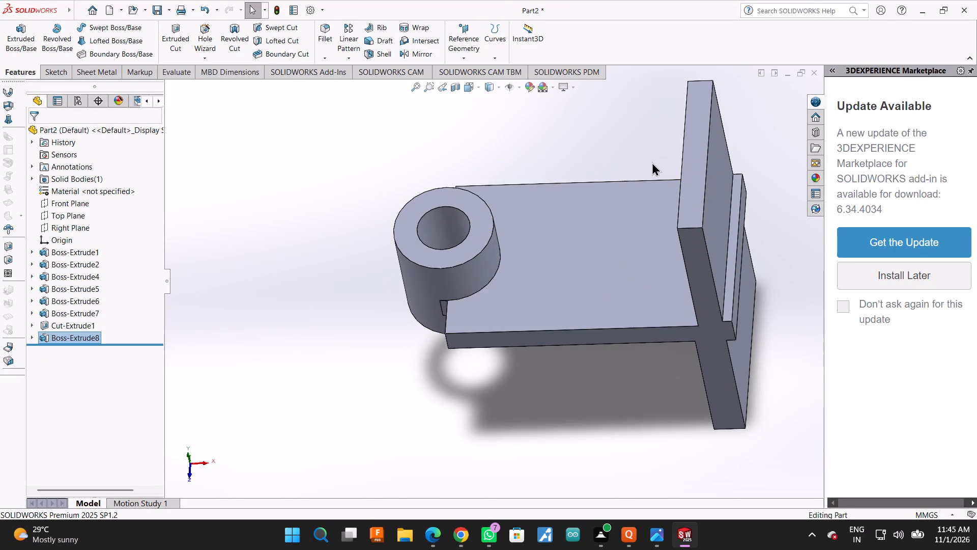
pyautogui.click(584, 268)
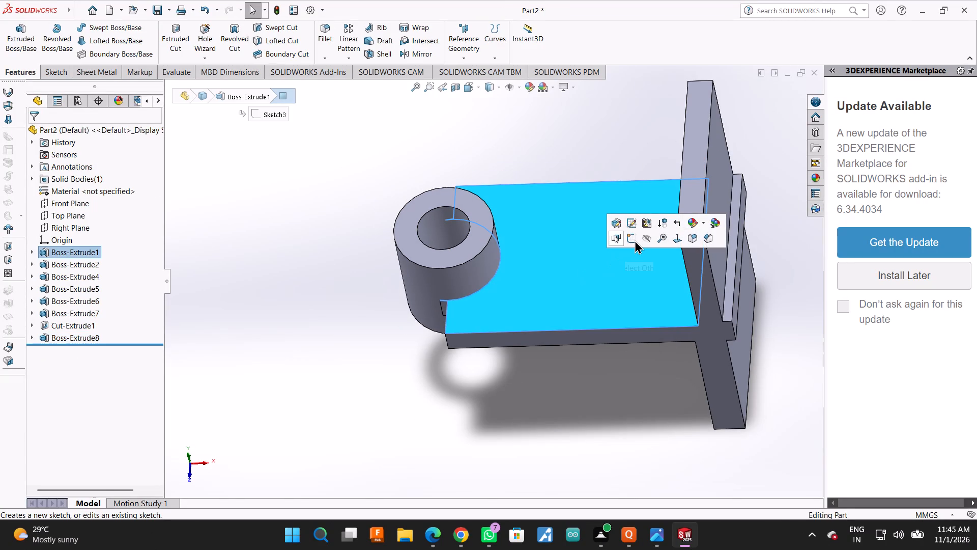
pyautogui.click(635, 240)
pyautogui.scroll(-2, 335, 193)
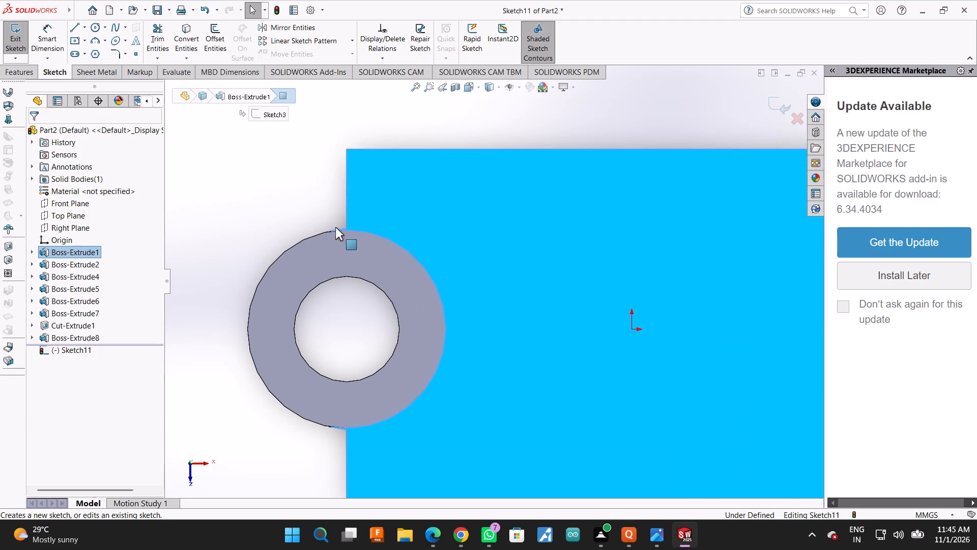
pyautogui.click(776, 43)
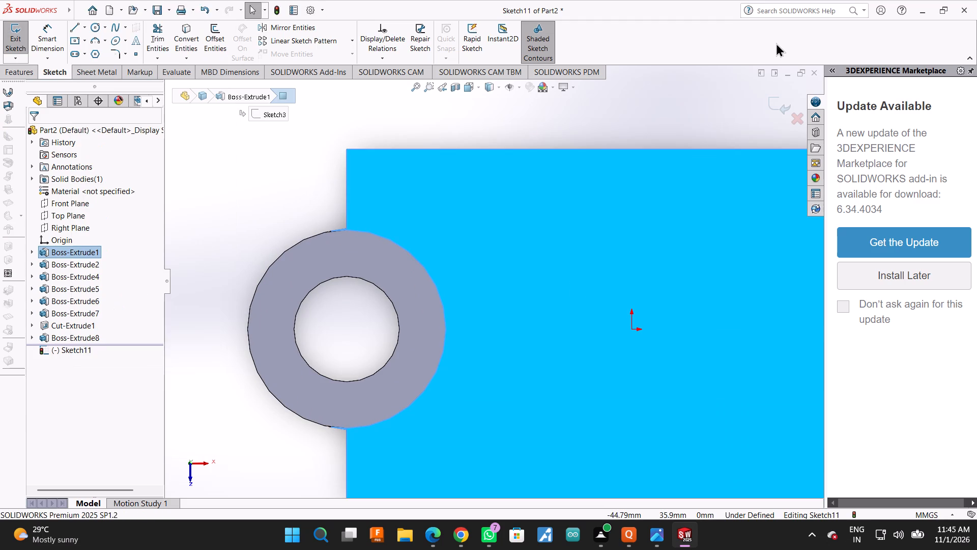
pyautogui.click(69, 24)
pyautogui.scroll(2, 416, 235)
pyautogui.scroll(-1, 573, 239)
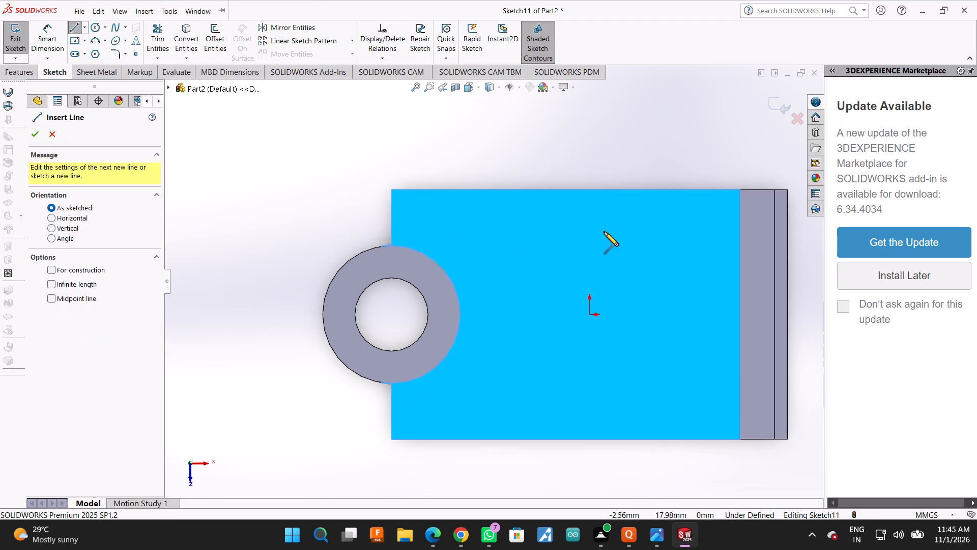
pyautogui.click(770, 181)
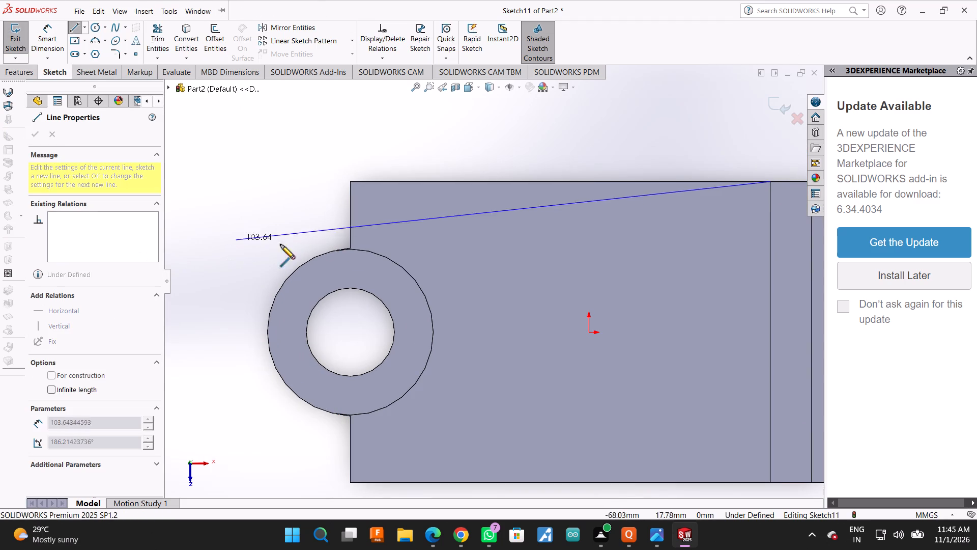
pyautogui.click(338, 251)
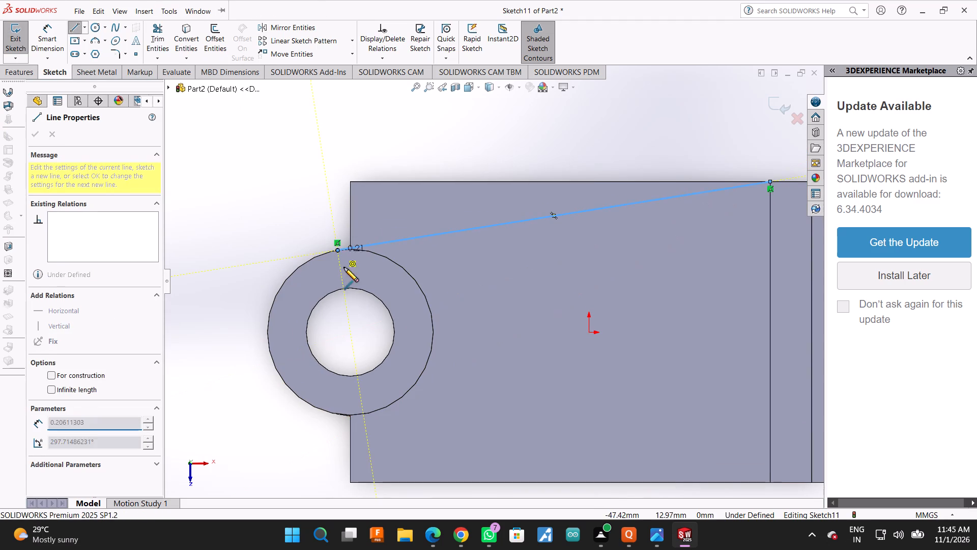
pyautogui.press('Escape')
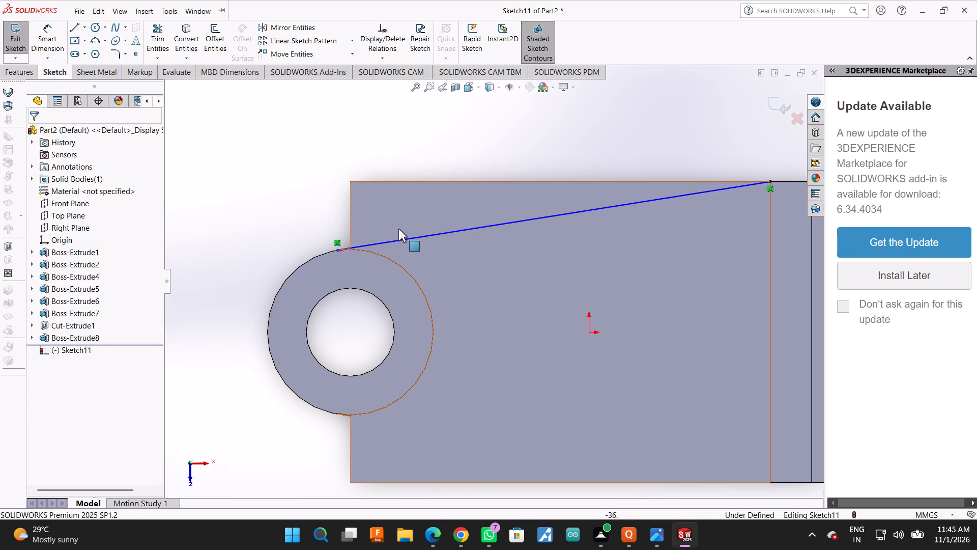
# Make the rear sloped line tangent to the boss's outer circular edge.
pyautogui.keyDown('ctrl'); pyautogui.click(403, 237); pyautogui.keyUp('ctrl')
pyautogui.keyDown('ctrl'); pyautogui.click(391, 265); pyautogui.keyUp('ctrl')
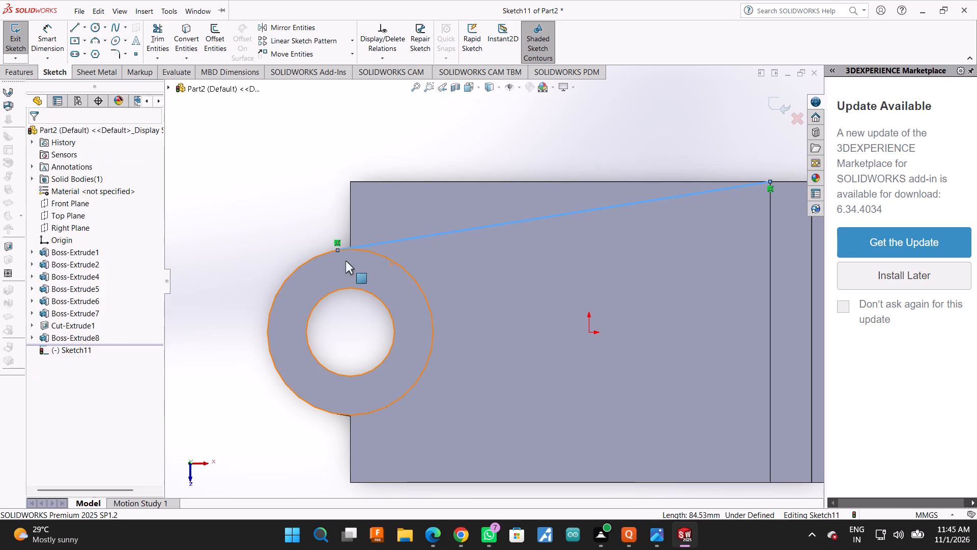
pyautogui.click(329, 210)
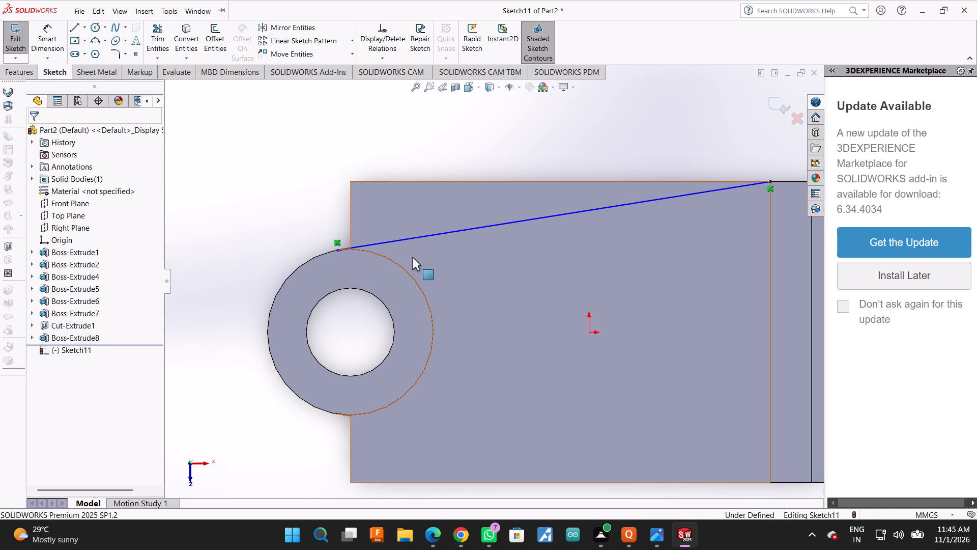
pyautogui.keyDown('ctrl'); pyautogui.click(405, 239); pyautogui.keyUp('ctrl')
pyautogui.keyDown('ctrl'); pyautogui.click(394, 263); pyautogui.keyUp('ctrl')
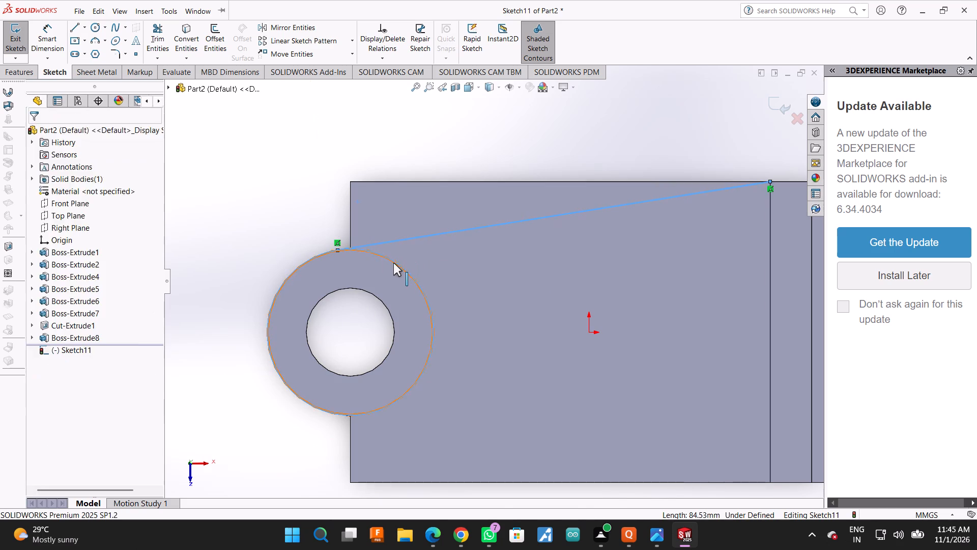
pyautogui.click(55, 313)
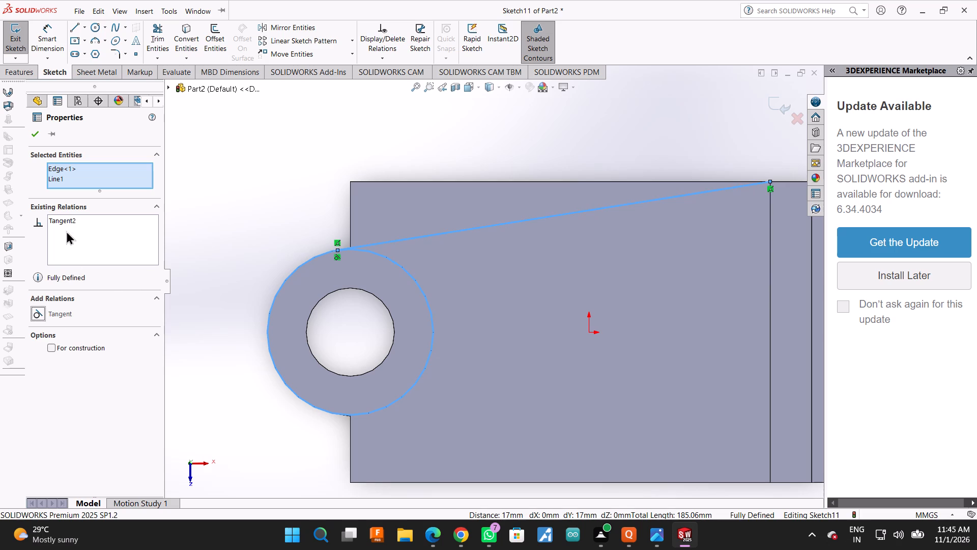
pyautogui.click(38, 135)
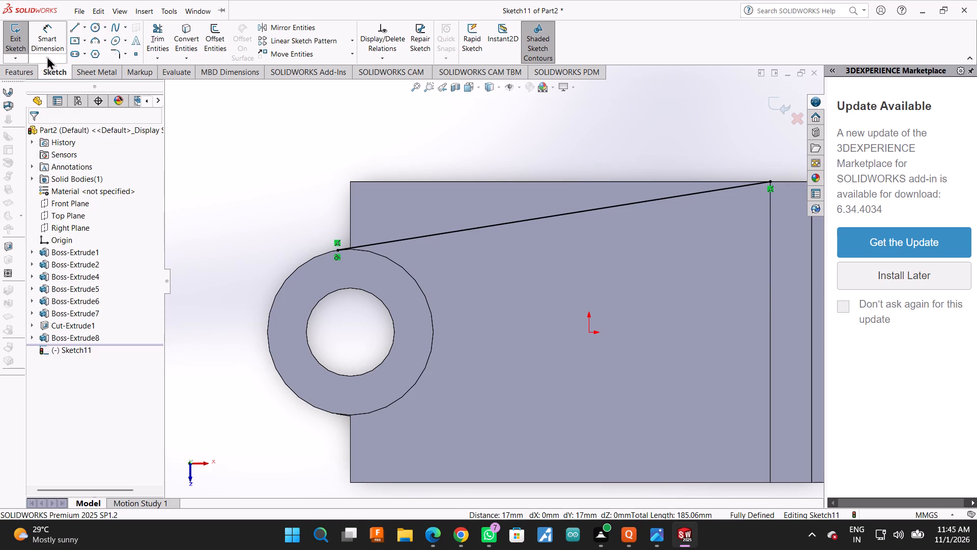
# Sketch a line about 85.2 mm long from the front corner at the wall to the boss's outer edge.
pyautogui.click(71, 28)
pyautogui.scroll(3, 435, 314)
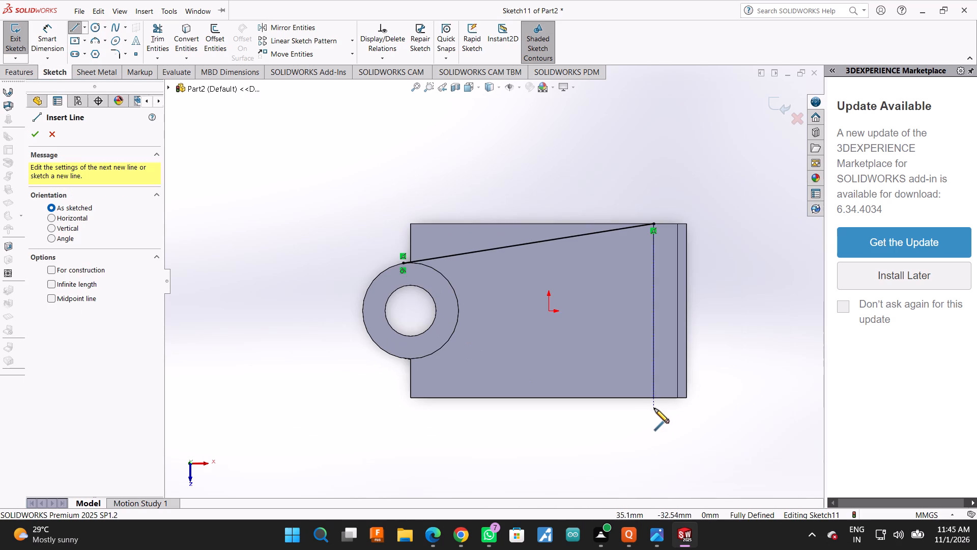
pyautogui.click(654, 398)
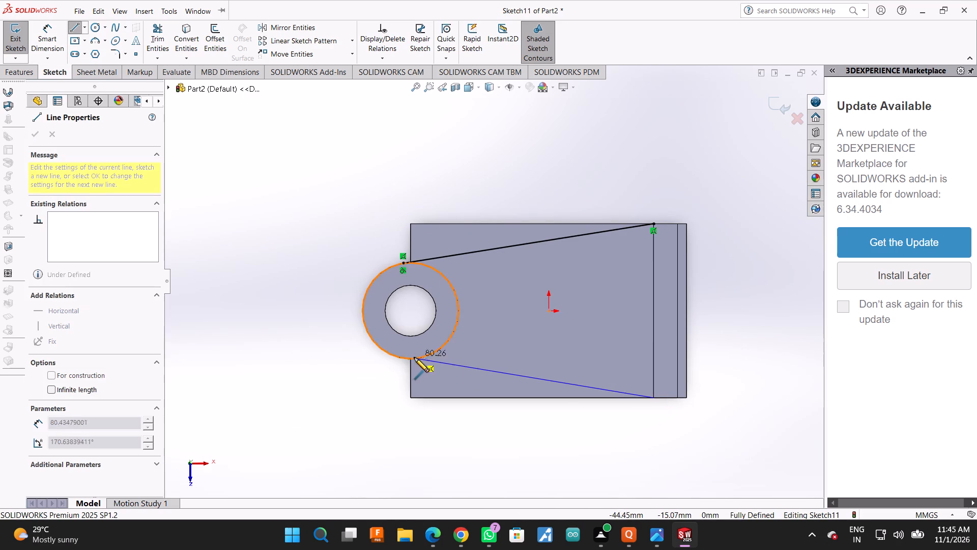
pyautogui.scroll(-9, 408, 362)
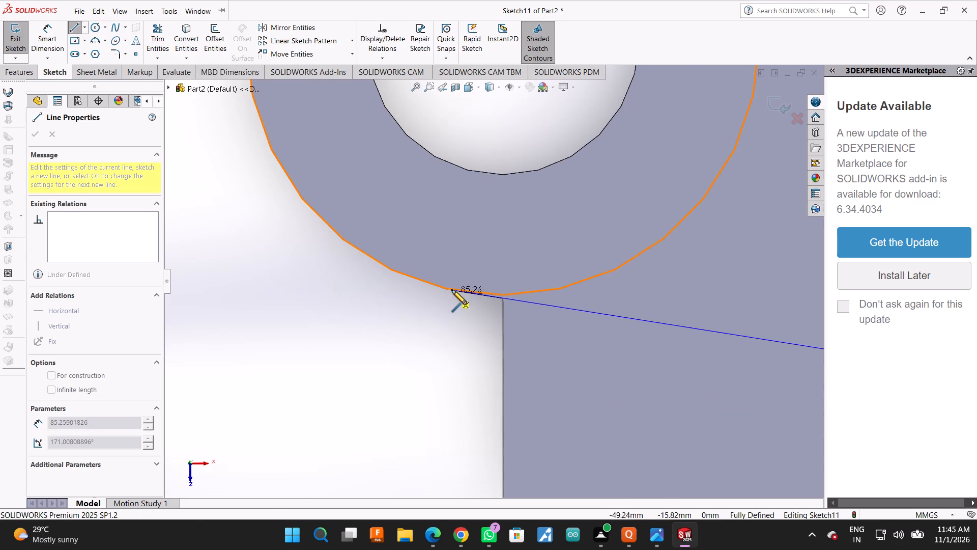
pyautogui.click(451, 291)
pyautogui.press('Escape')
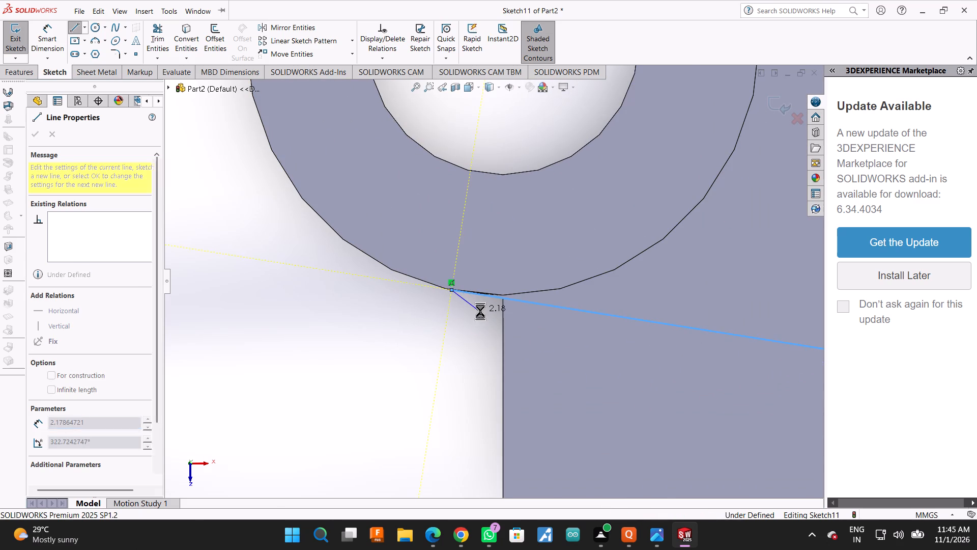
# Make the front sloped line tangent to the boss's outer circular edge.
pyautogui.keyDown('ctrl'); pyautogui.click(520, 304); pyautogui.keyUp('ctrl')
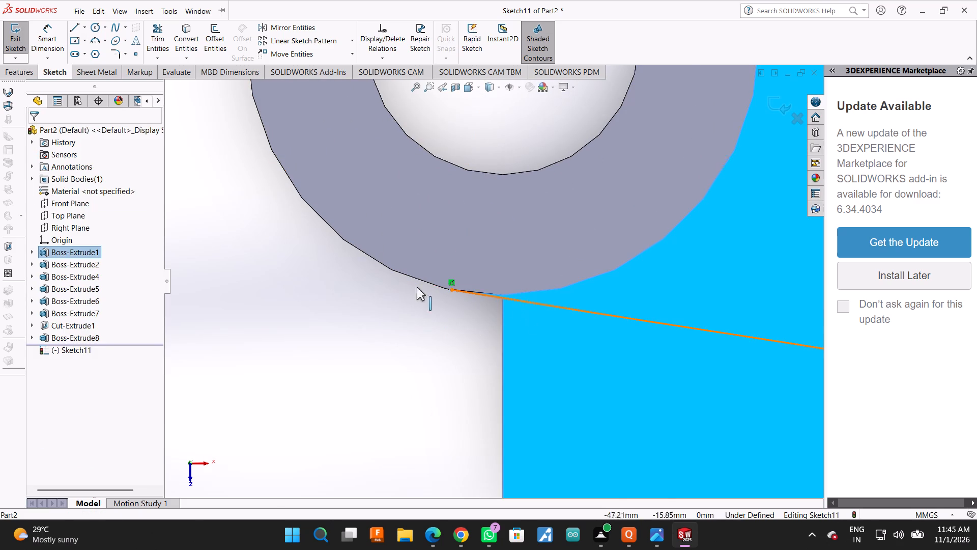
pyautogui.click(384, 315)
pyautogui.click(527, 305)
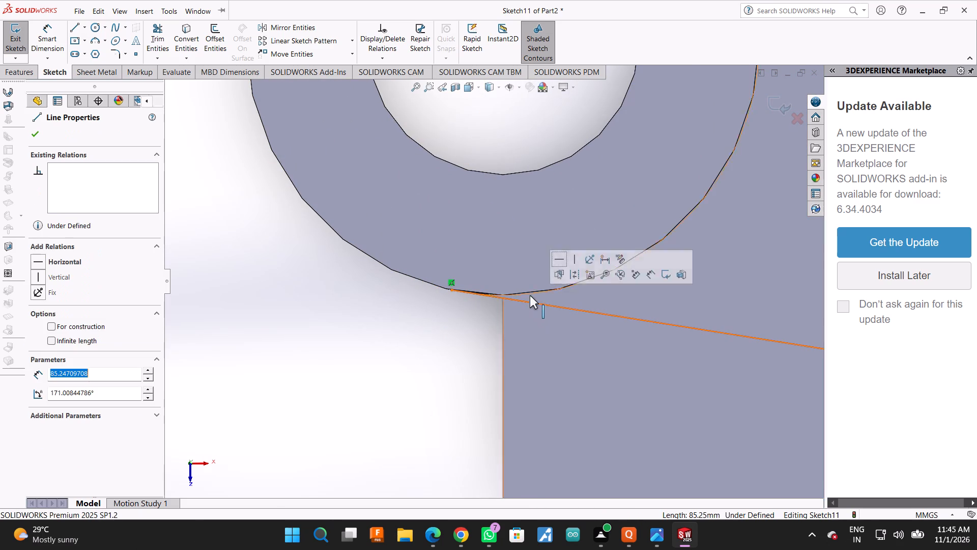
pyautogui.keyDown('ctrl'); pyautogui.doubleClick(530, 295); pyautogui.keyUp('ctrl')
pyautogui.click(397, 346)
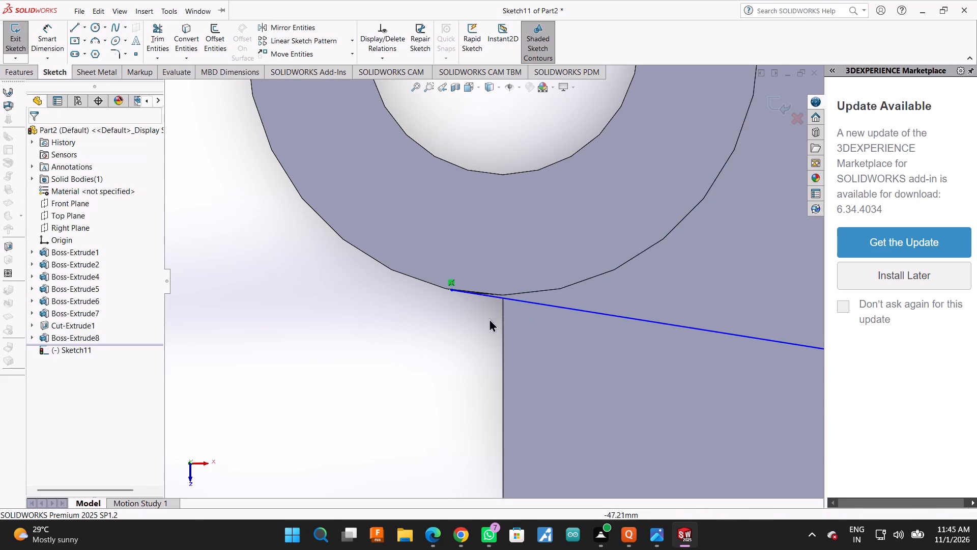
pyautogui.click(526, 302)
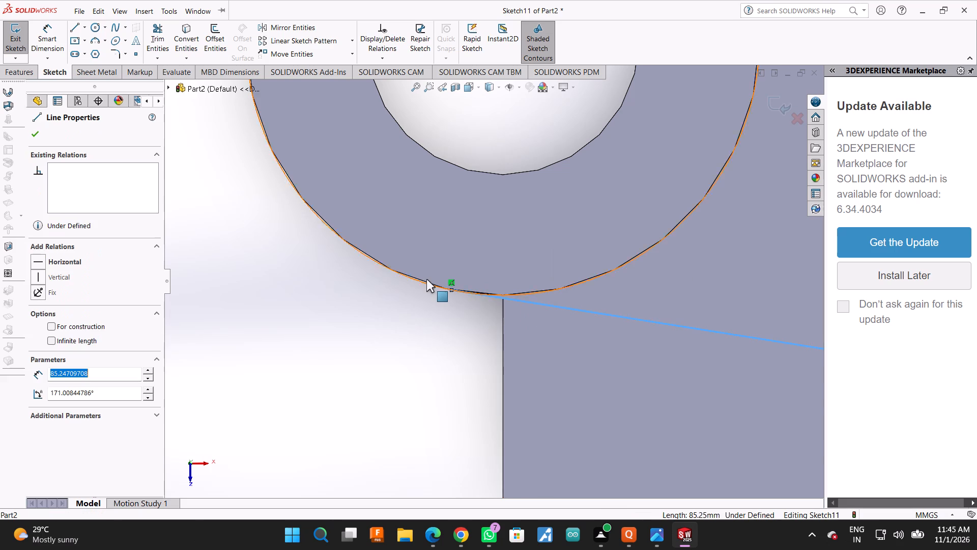
pyautogui.keyDown('ctrl'); pyautogui.click(426, 284); pyautogui.keyUp('ctrl')
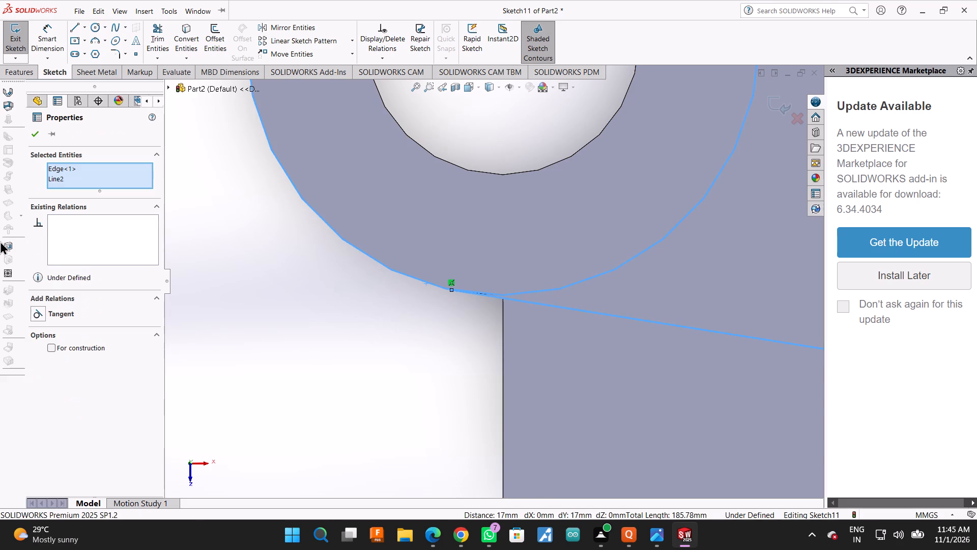
pyautogui.click(42, 310)
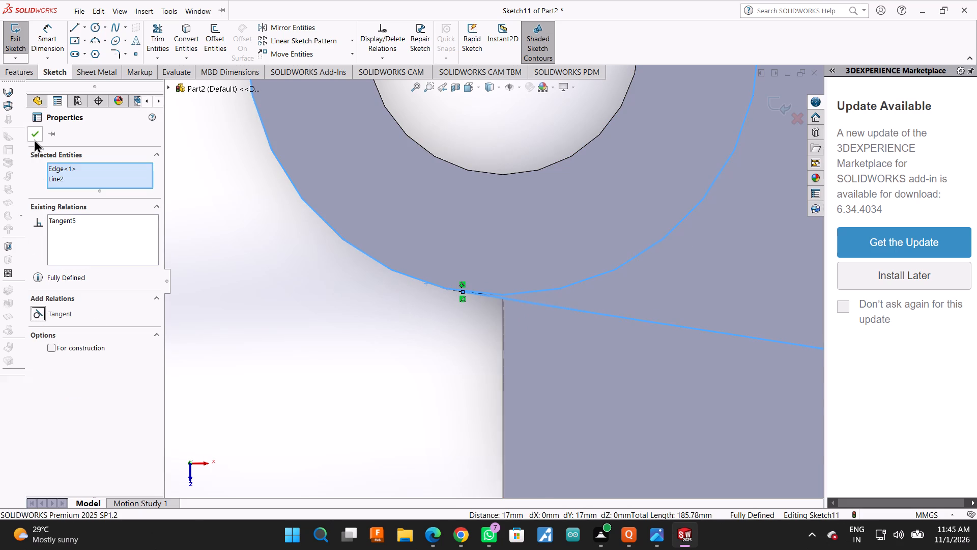
pyautogui.click(34, 139)
# Draw a vertical 58 mm line along the wall, joining the wall-side ends of the two sloped lines.
pyautogui.scroll(6, 440, 289)
pyautogui.scroll(2, 476, 233)
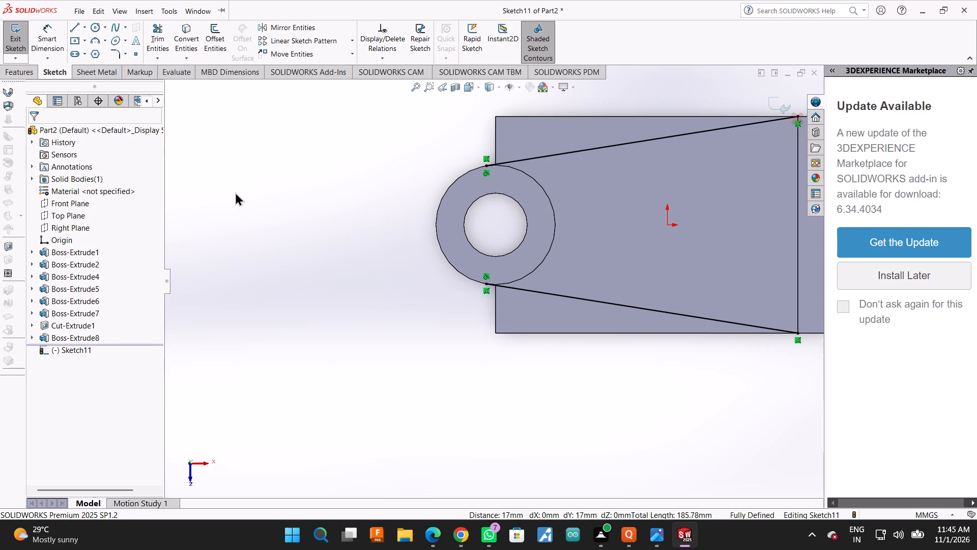
pyautogui.click(69, 32)
pyautogui.scroll(2, 712, 173)
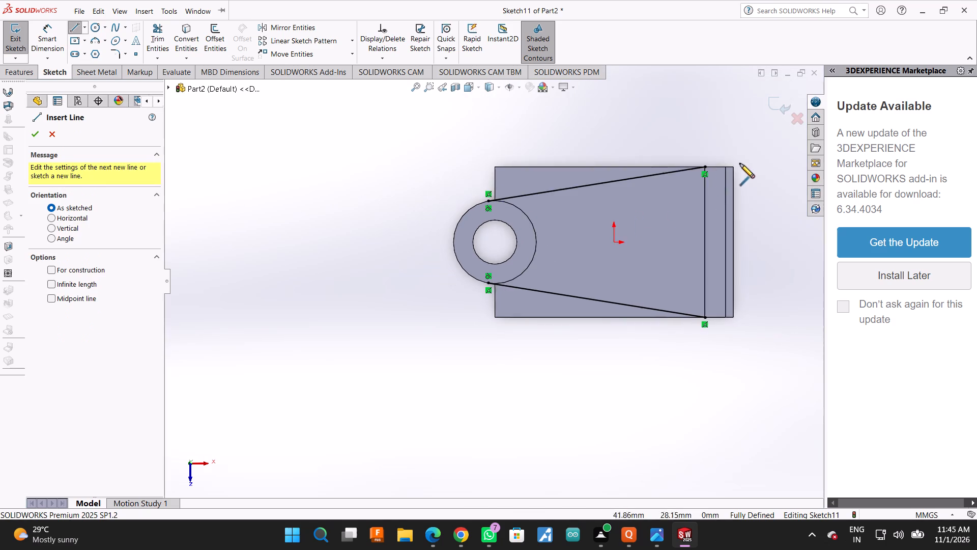
pyautogui.scroll(-2, 746, 160)
pyautogui.click(658, 186)
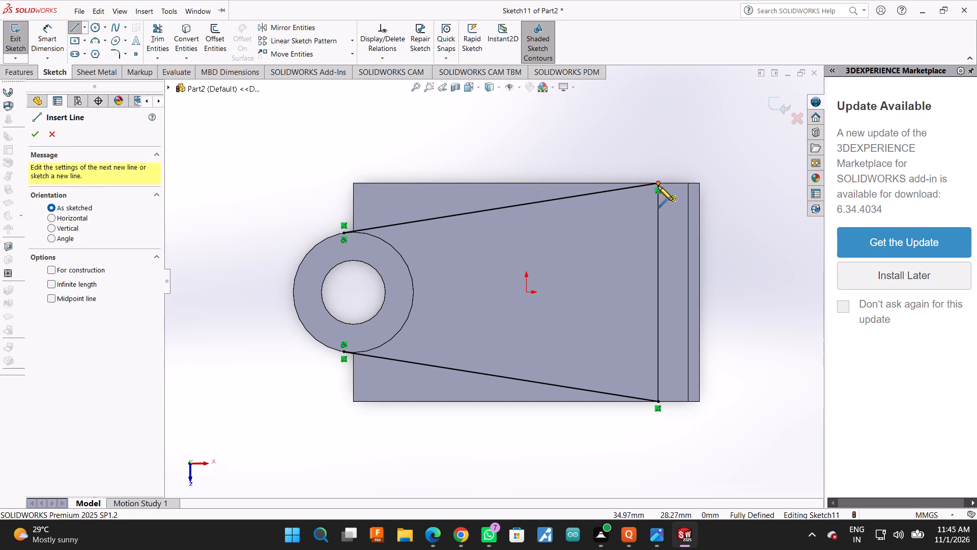
pyautogui.click(659, 401)
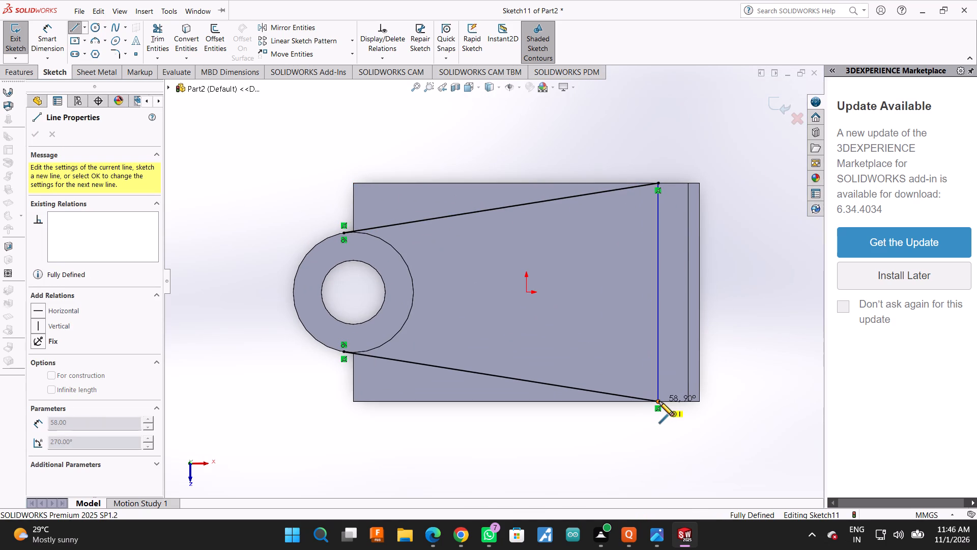
pyautogui.click(36, 139)
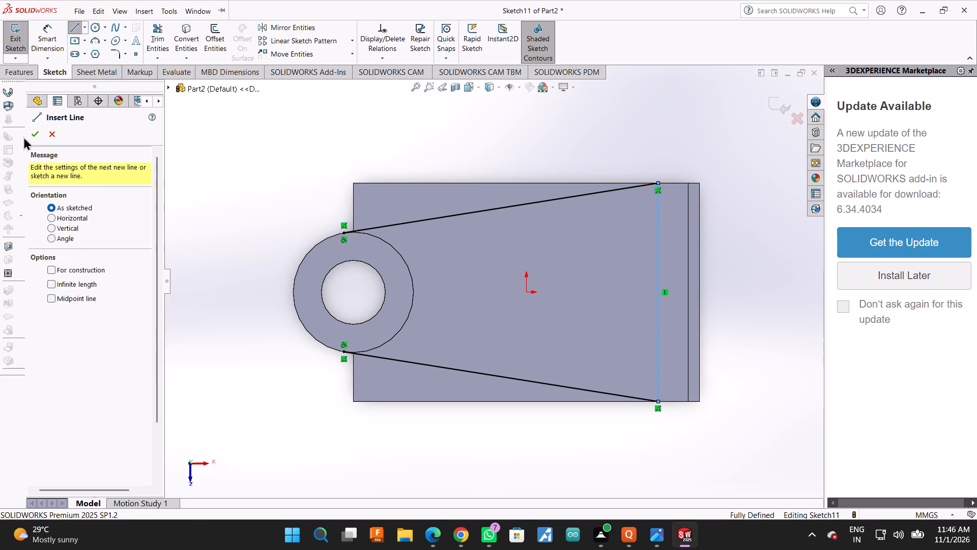
pyautogui.click(36, 134)
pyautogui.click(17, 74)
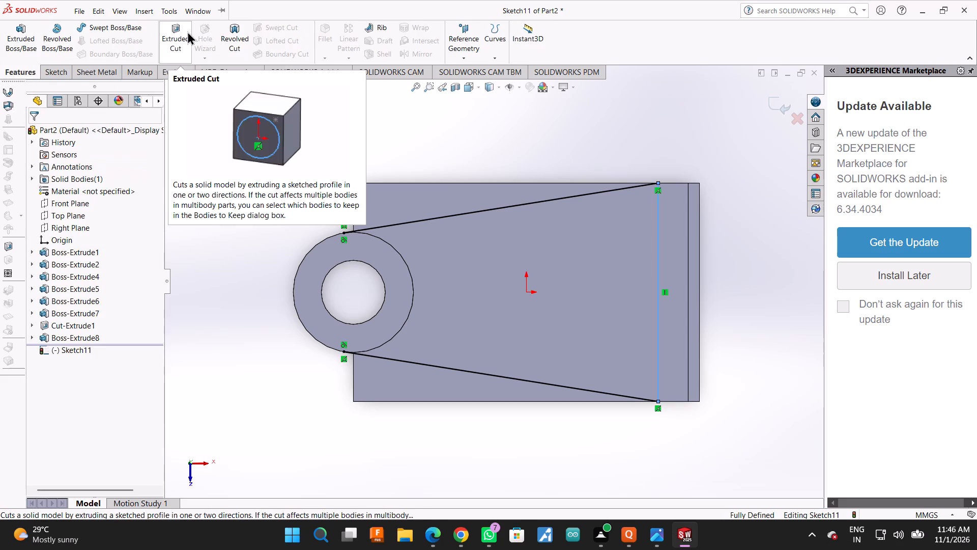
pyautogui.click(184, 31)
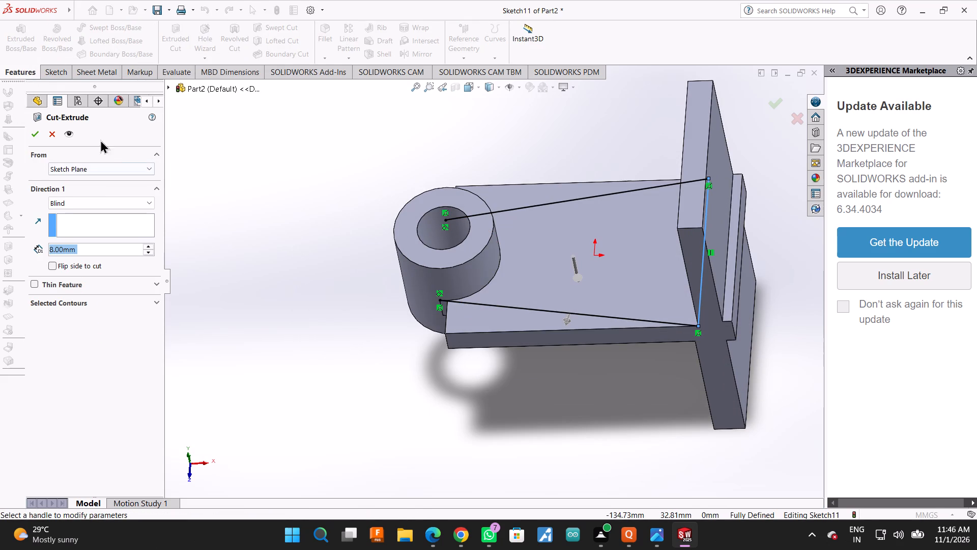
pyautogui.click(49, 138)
# In the same sketch viewed from the top, draw a 16 mm radius circle centred on the boss hole, following the boss's outer edge.
pyautogui.click(551, 267)
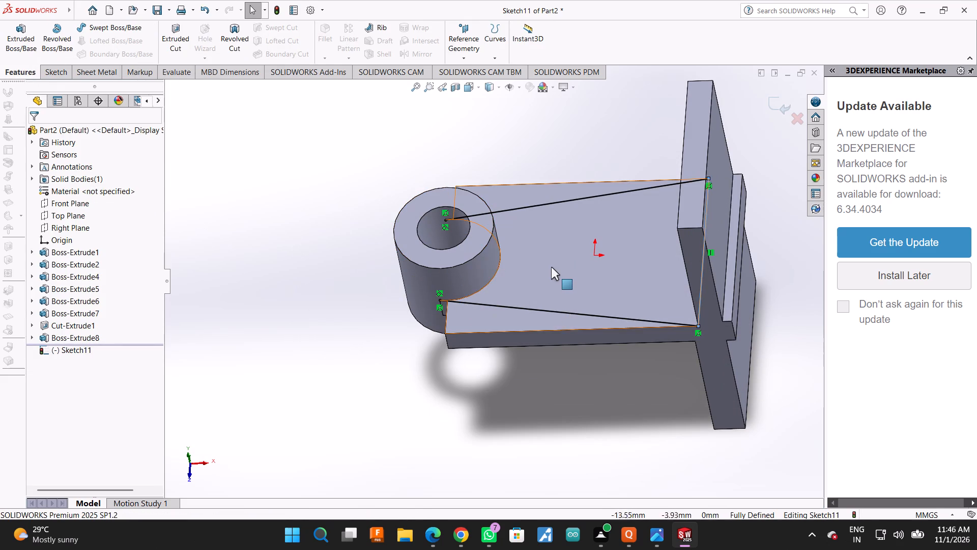
pyautogui.rightClick(95, 248)
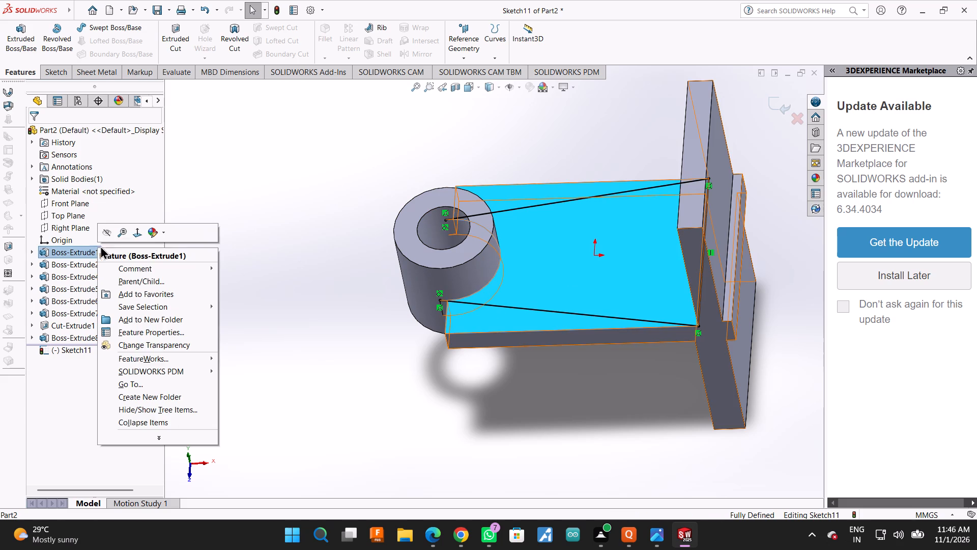
pyautogui.click(132, 234)
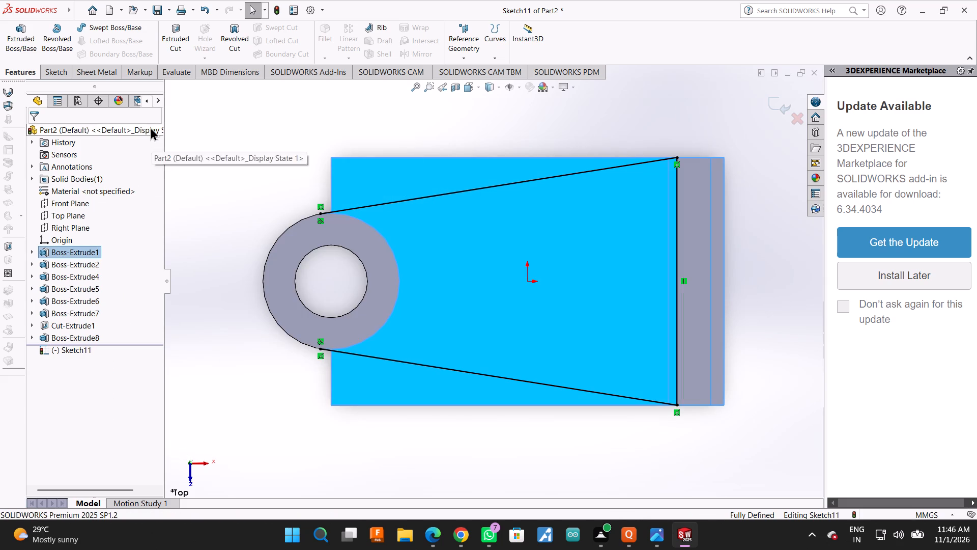
pyautogui.click(244, 143)
pyautogui.click(55, 75)
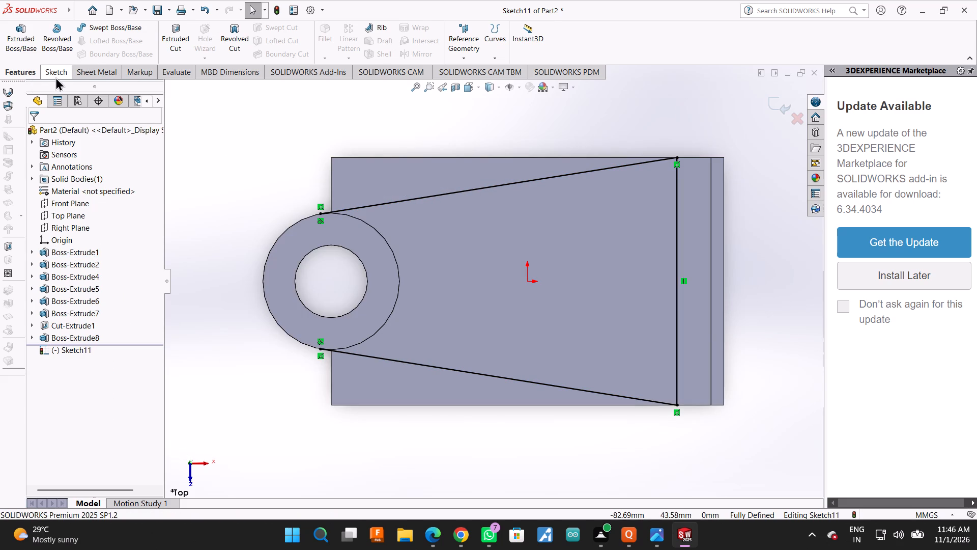
pyautogui.click(95, 26)
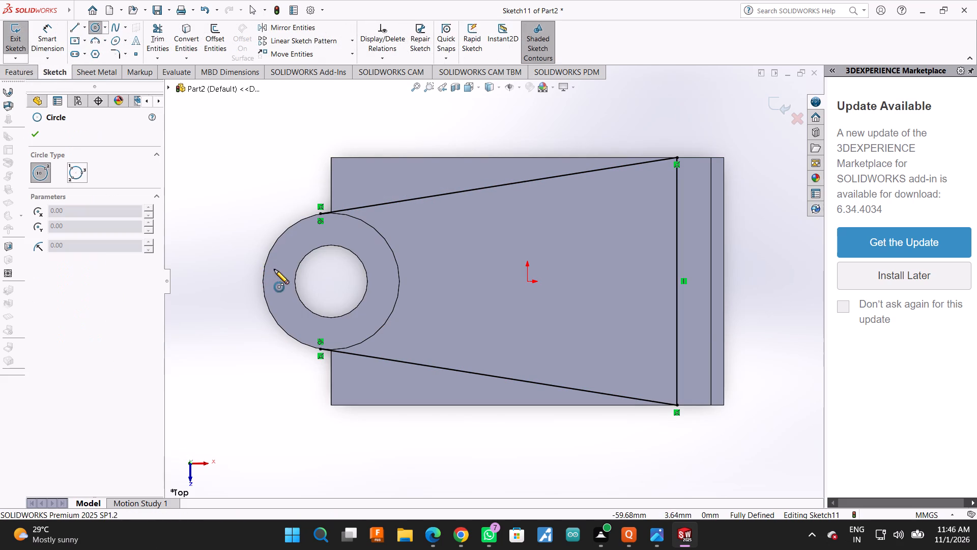
pyautogui.click(330, 281)
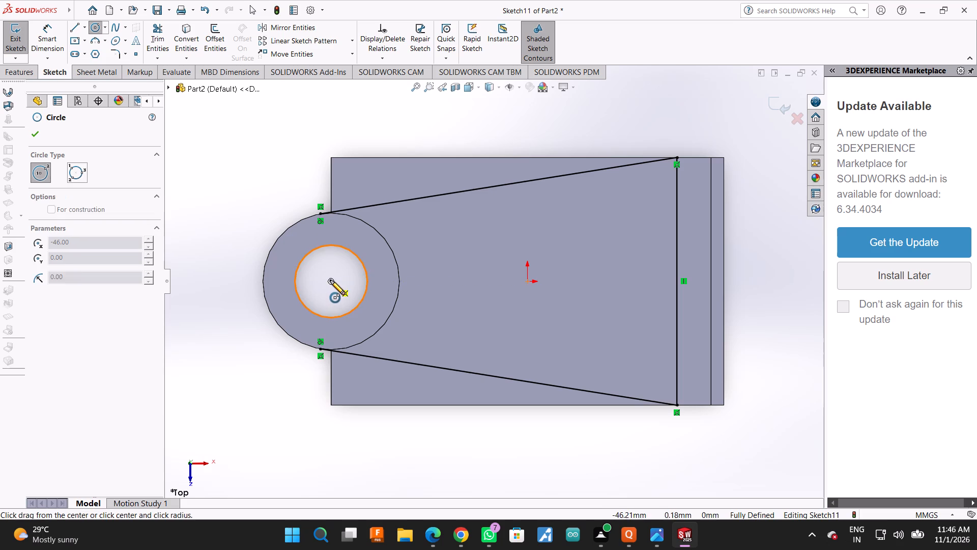
pyautogui.click(372, 338)
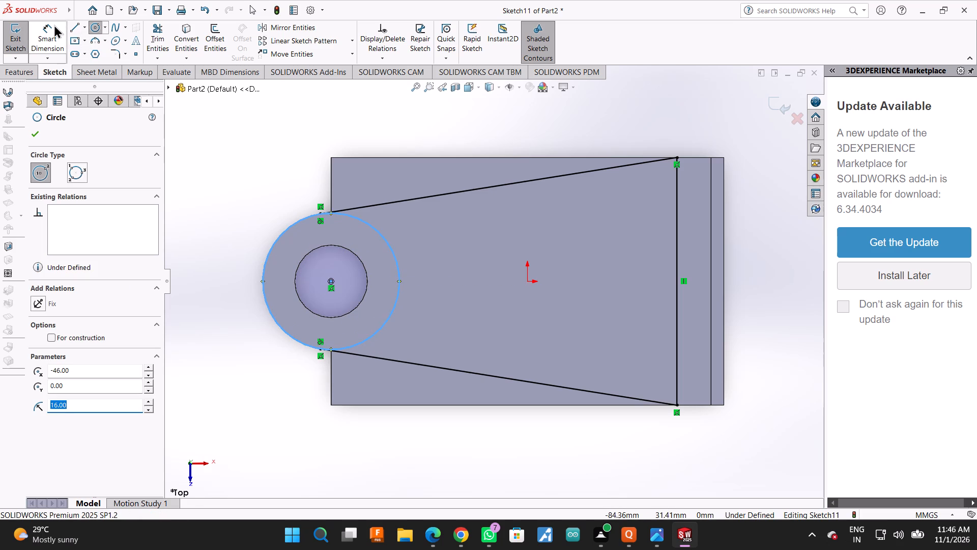
# Trim away the circle's outer portion beyond the tangent points, keeping the arc that faces the wall.
pyautogui.click(153, 30)
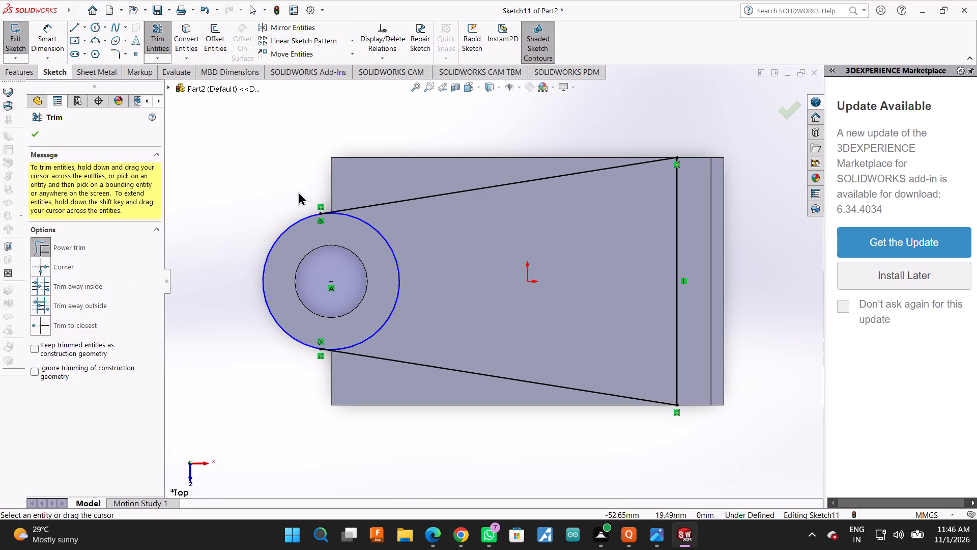
pyautogui.moveTo(297, 191); pyautogui.dragTo(277, 345)
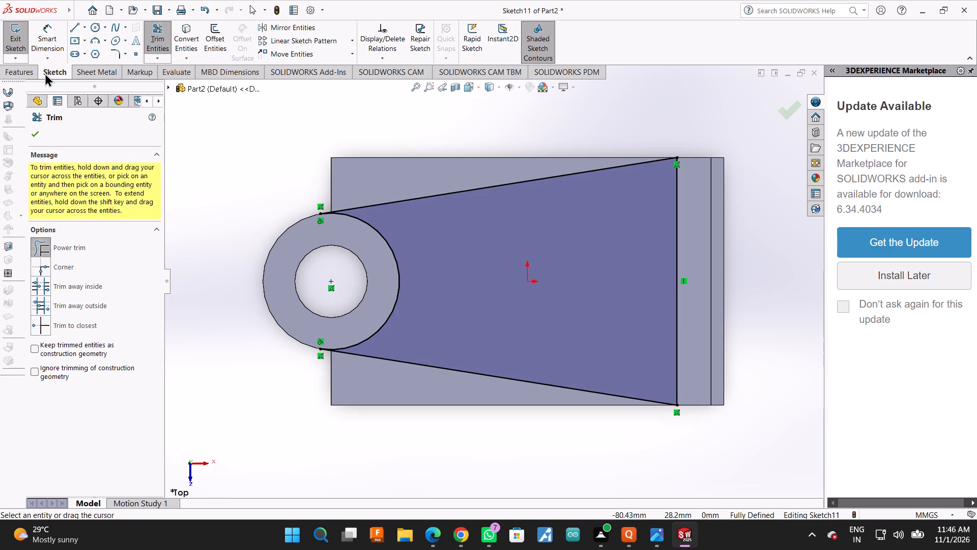
pyautogui.click(33, 137)
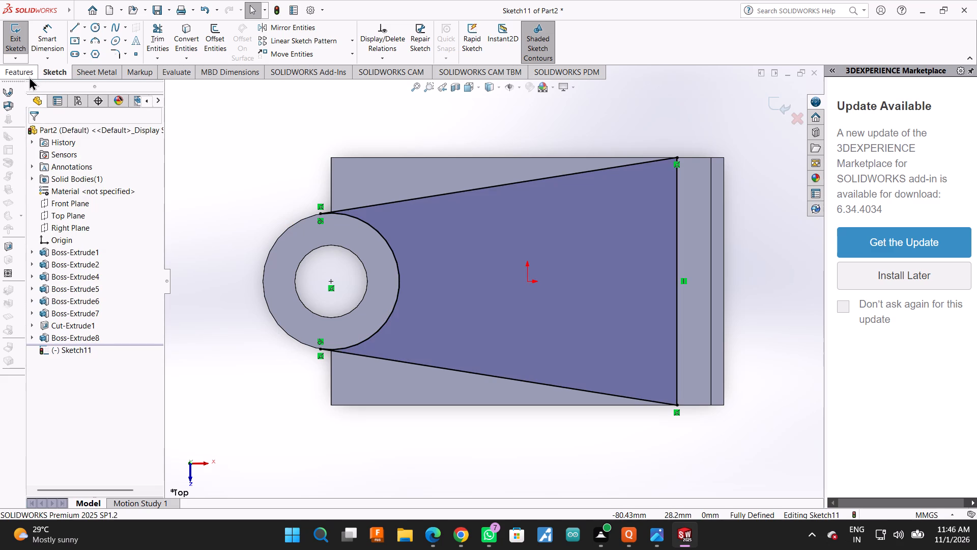
# Try to cut-extrude the closed tapered profile 8 mm blind down through the plate.
pyautogui.click(28, 76)
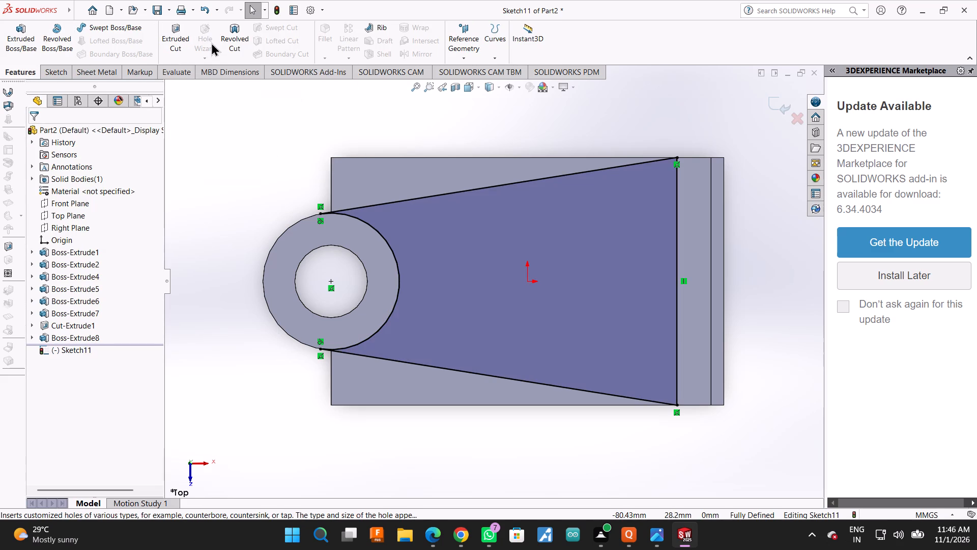
pyautogui.click(185, 44)
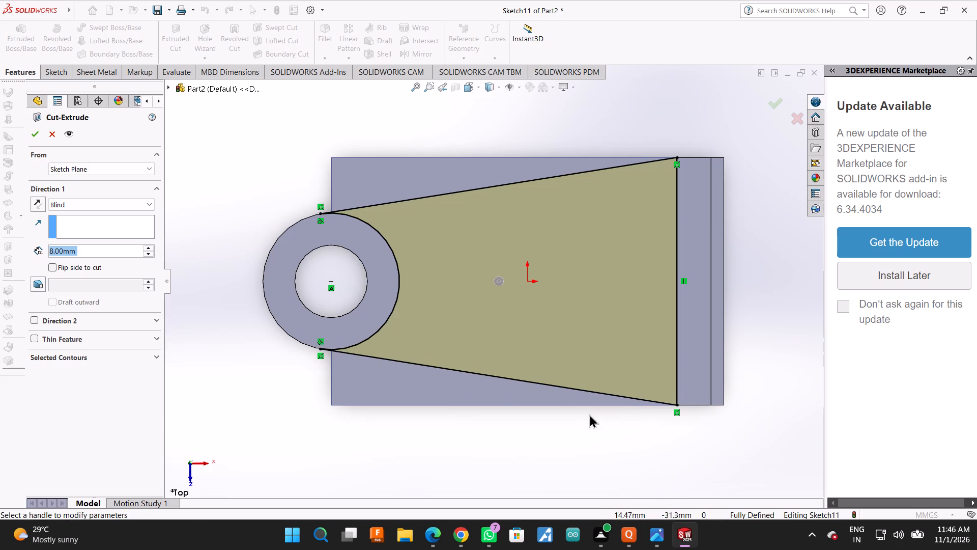
pyautogui.middleClick(599, 355)
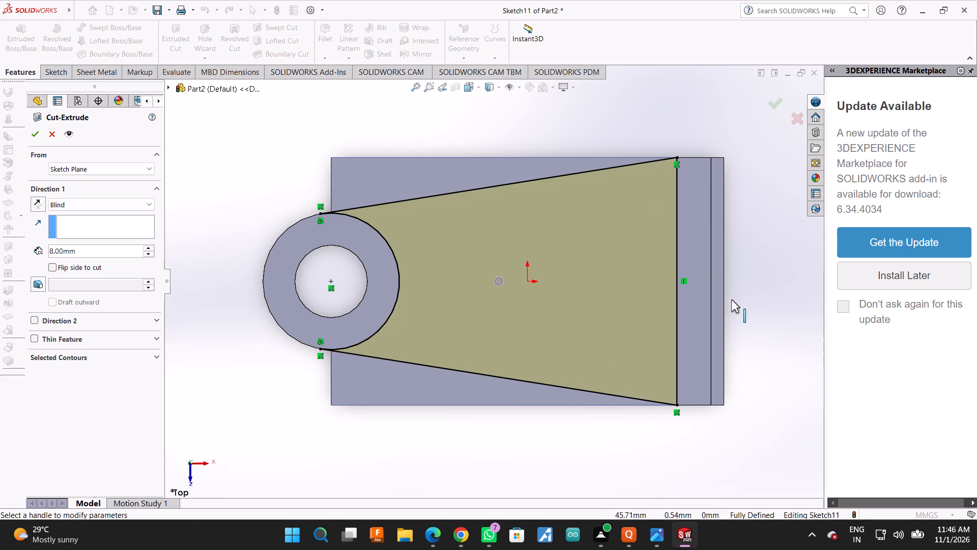
pyautogui.moveTo(743, 337); pyautogui.dragTo(761, 225, button='middle')
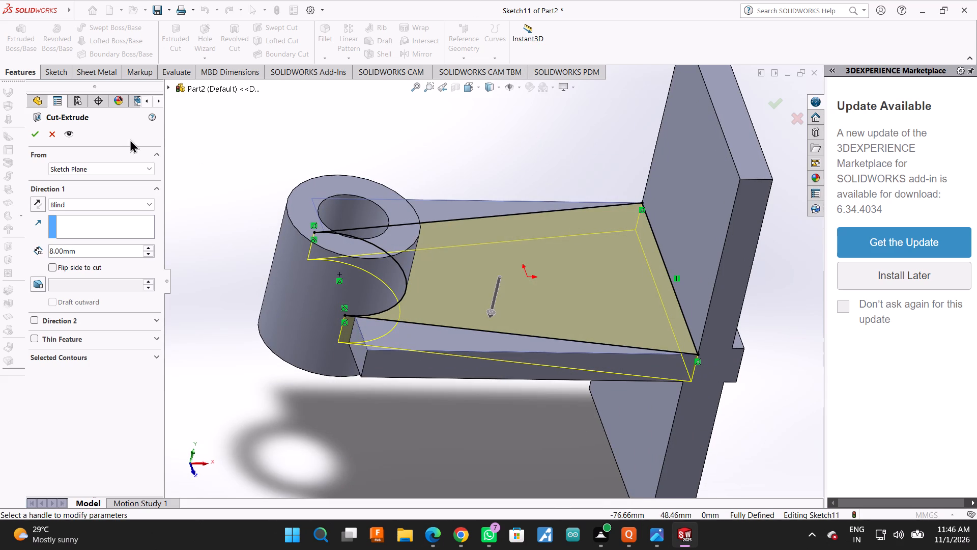
pyautogui.click(29, 130)
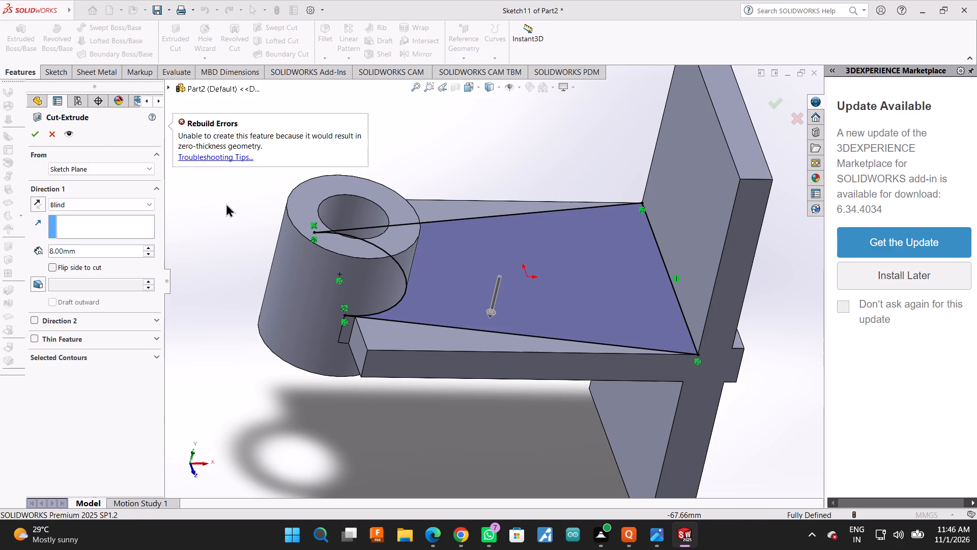
# Examine the cut profile, the plate's side edges and the boss junction from above, the sides and below.
pyautogui.scroll(2, 242, 217)
pyautogui.scroll(-1, 417, 252)
pyautogui.scroll(-1, 757, 279)
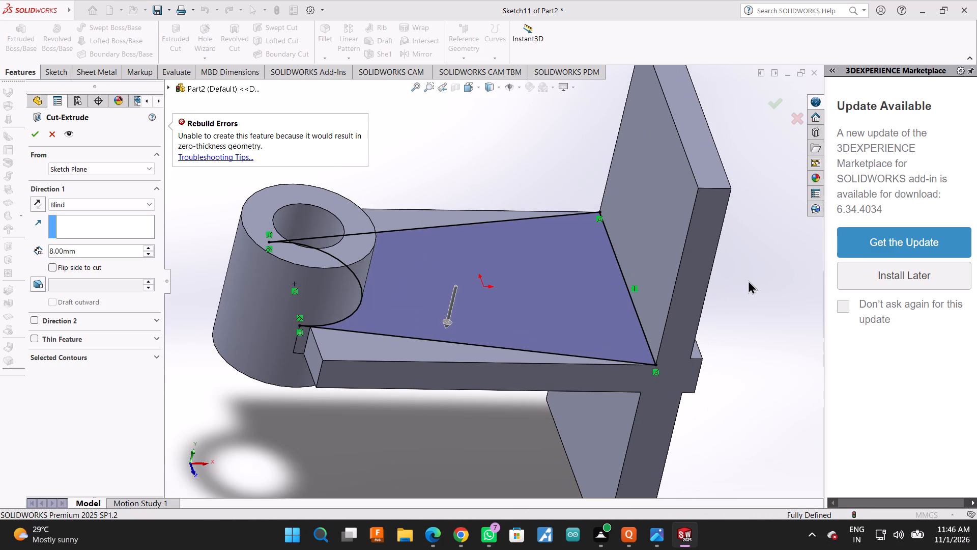
pyautogui.middleClick(760, 277)
pyautogui.middleClick(745, 283)
pyautogui.moveTo(745, 283); pyautogui.dragTo(731, 289, button='middle')
pyautogui.scroll(1, 731, 262)
pyautogui.moveTo(731, 262); pyautogui.dragTo(726, 284, button='middle')
pyautogui.scroll(-1, 727, 281)
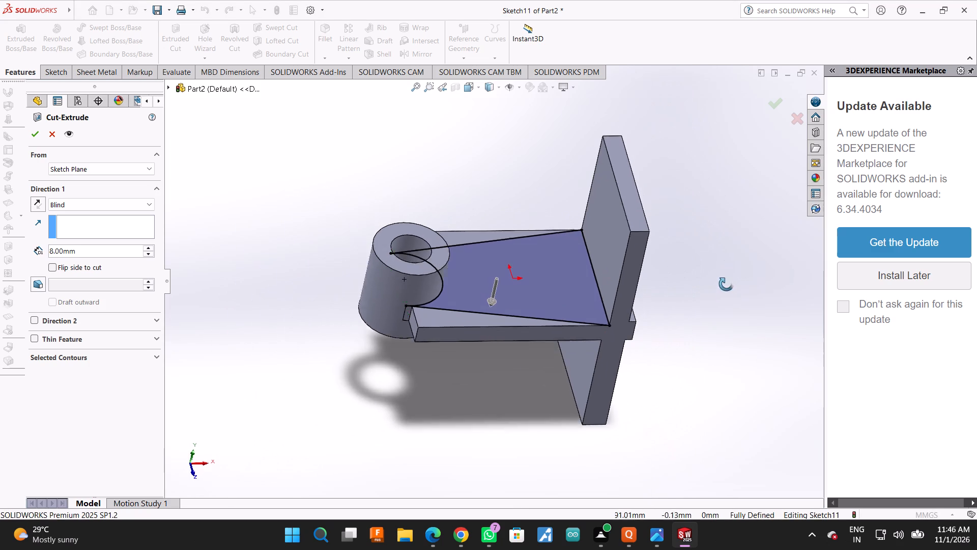
pyautogui.moveTo(726, 284); pyautogui.dragTo(656, 358, button='middle')
pyautogui.moveTo(603, 184); pyautogui.dragTo(634, 263, button='middle')
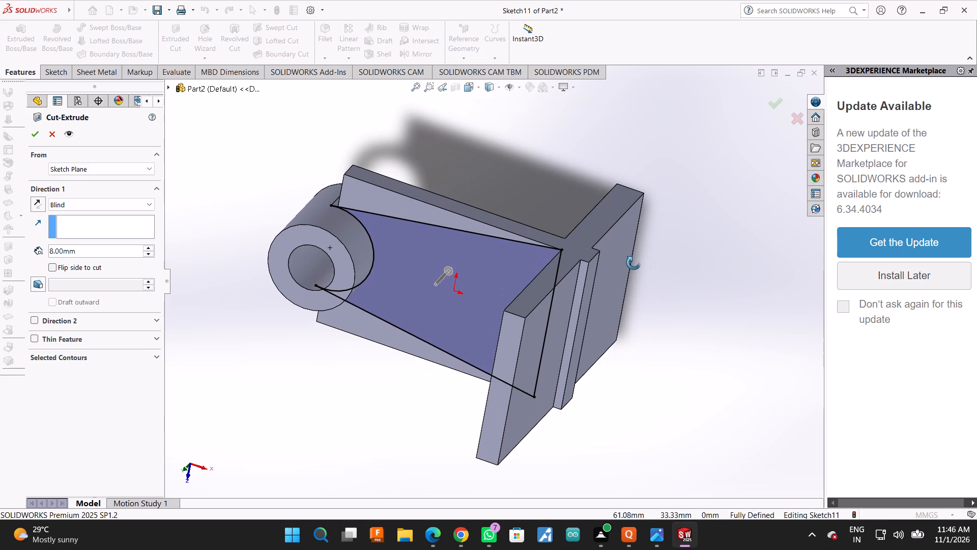
pyautogui.moveTo(634, 263); pyautogui.dragTo(633, 264, button='middle')
pyautogui.scroll(-5, 462, 236)
pyautogui.moveTo(495, 147); pyautogui.dragTo(496, 147, button='middle')
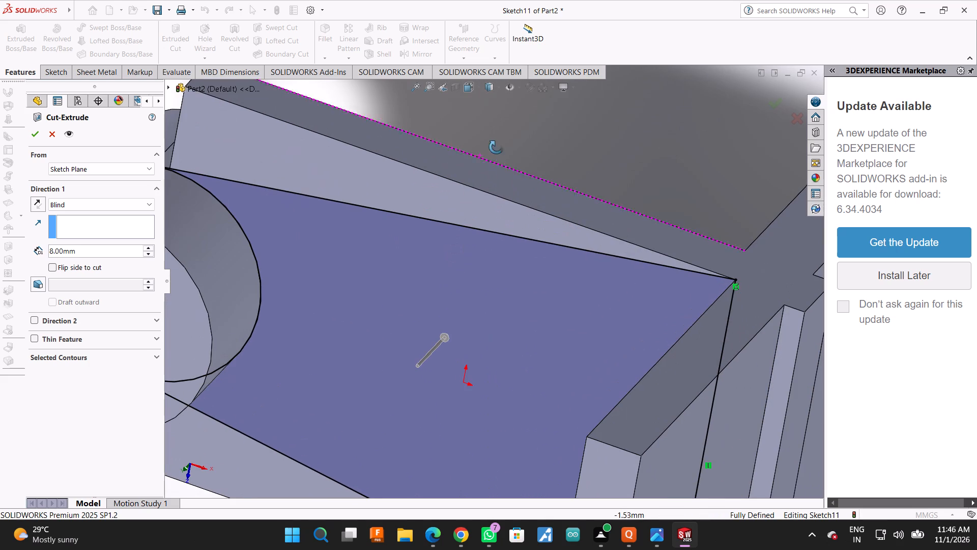
pyautogui.moveTo(496, 147); pyautogui.dragTo(539, 365, button='middle')
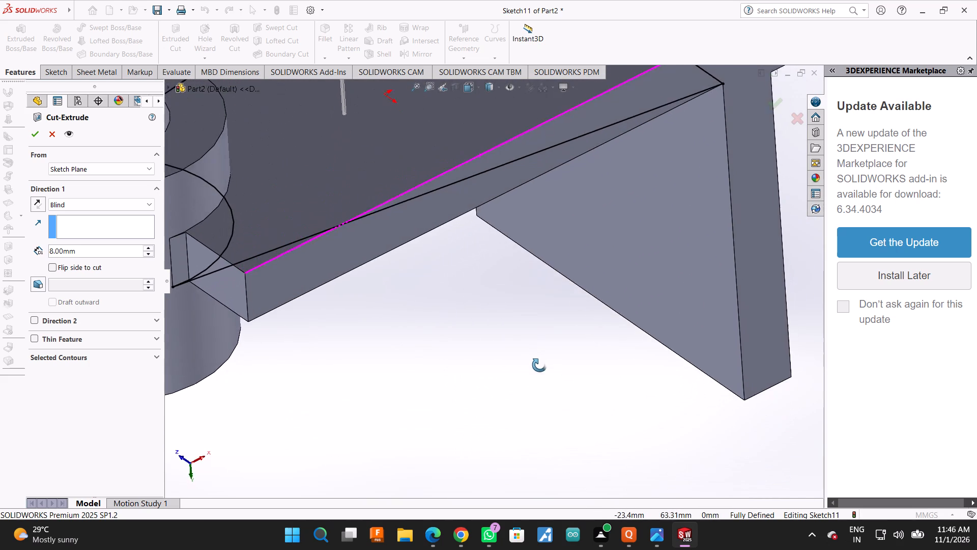
pyautogui.moveTo(539, 365); pyautogui.dragTo(539, 356, button='middle')
pyautogui.moveTo(532, 229); pyautogui.dragTo(510, 53, button='middle')
pyautogui.scroll(7, 464, 176)
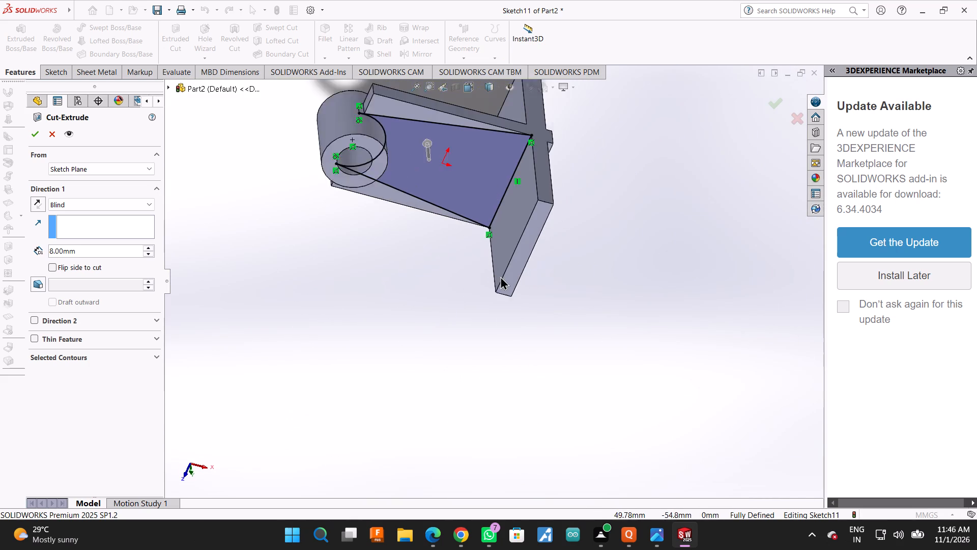
pyautogui.scroll(5, 500, 276)
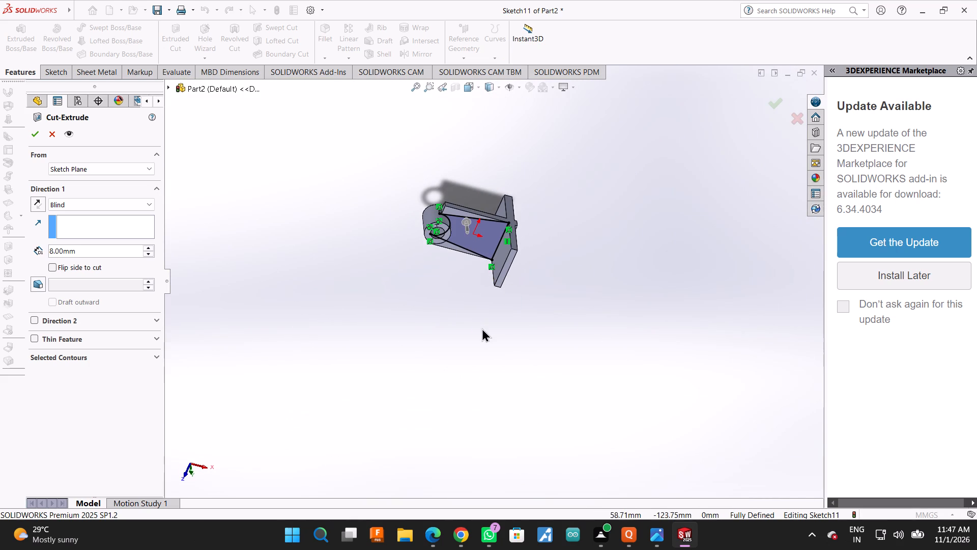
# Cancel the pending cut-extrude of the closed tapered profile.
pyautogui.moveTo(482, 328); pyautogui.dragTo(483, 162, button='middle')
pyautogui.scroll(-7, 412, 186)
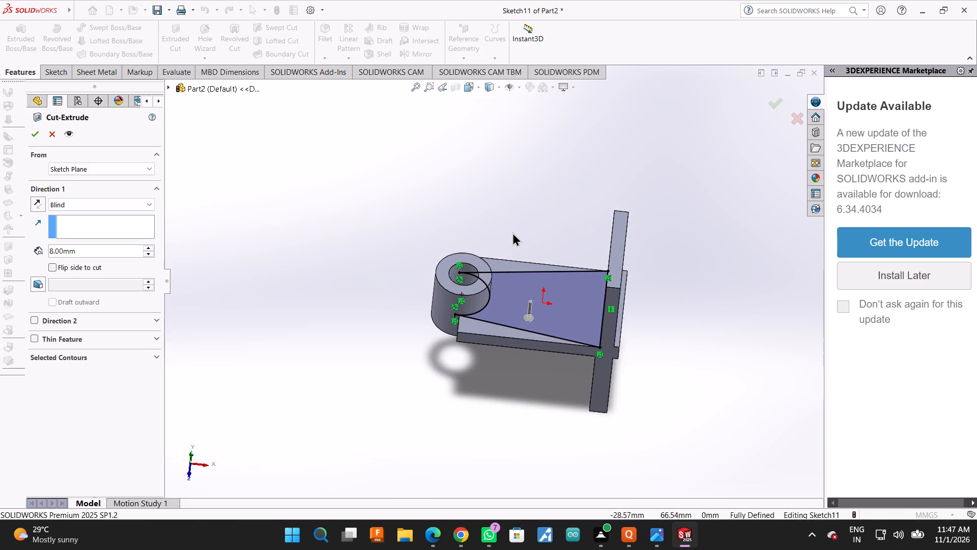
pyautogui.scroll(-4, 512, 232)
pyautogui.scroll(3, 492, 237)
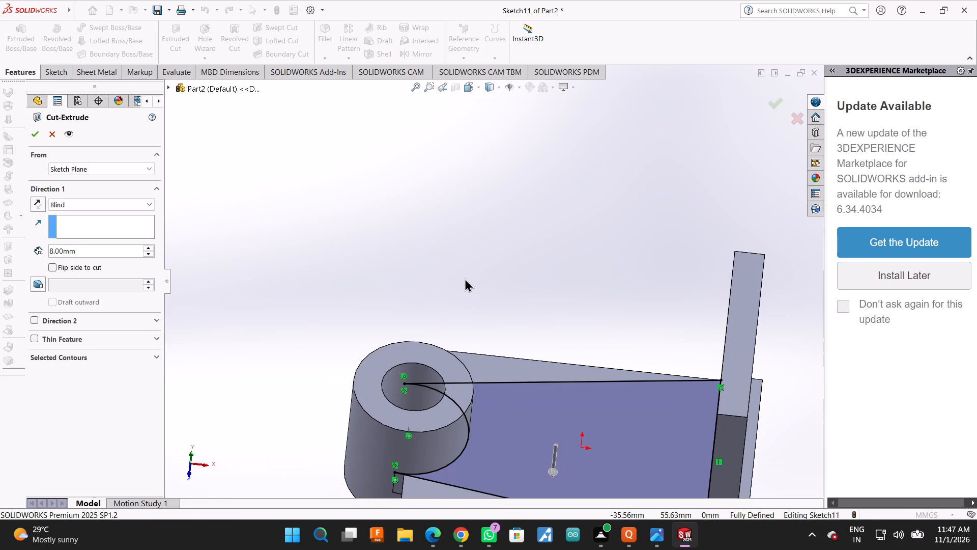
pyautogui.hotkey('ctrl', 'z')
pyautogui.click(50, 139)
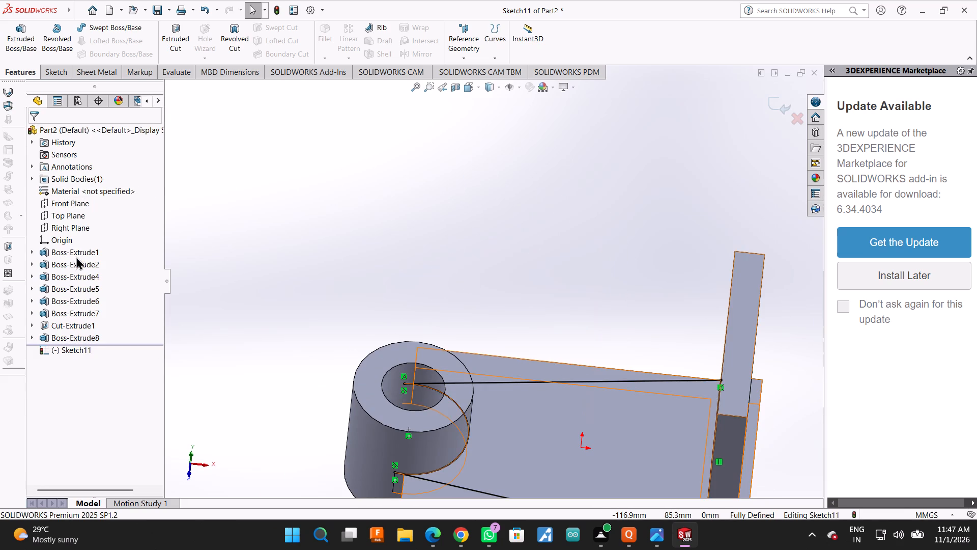
# Viewed normal to the boss, enclose both side regions with vertical lines from the tangent points and horizontal lines about 83.5 mm long to the wall-side corners.
pyautogui.click(79, 260)
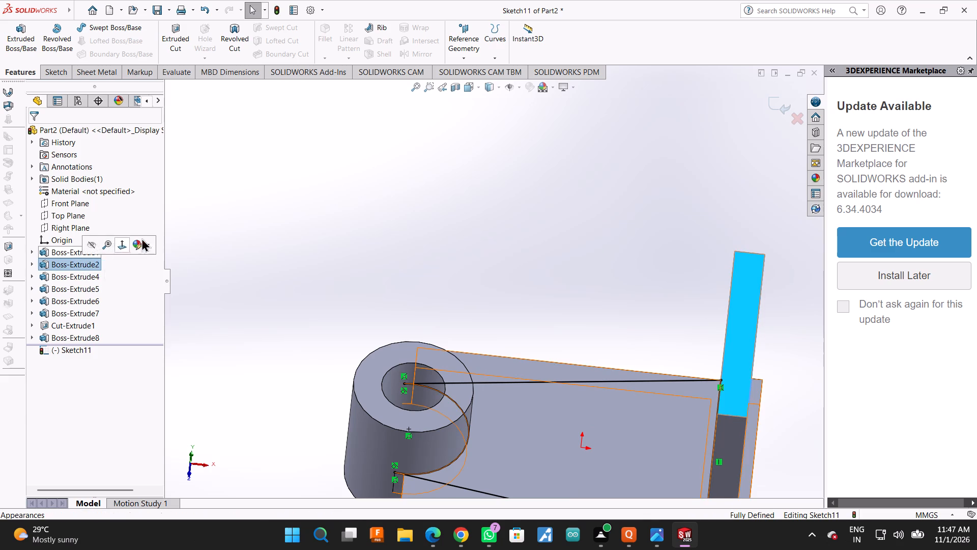
pyautogui.click(81, 276)
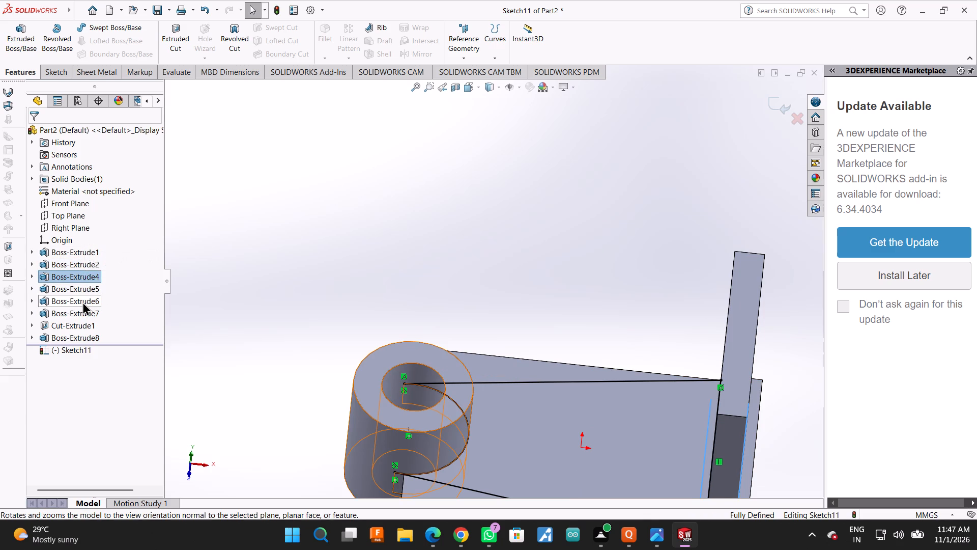
pyautogui.click(72, 290)
pyautogui.click(73, 303)
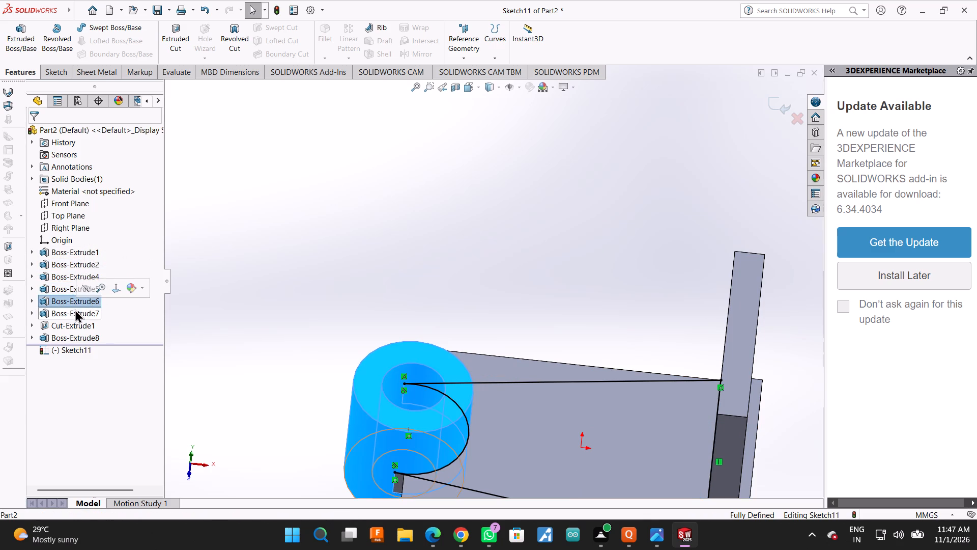
pyautogui.click(113, 286)
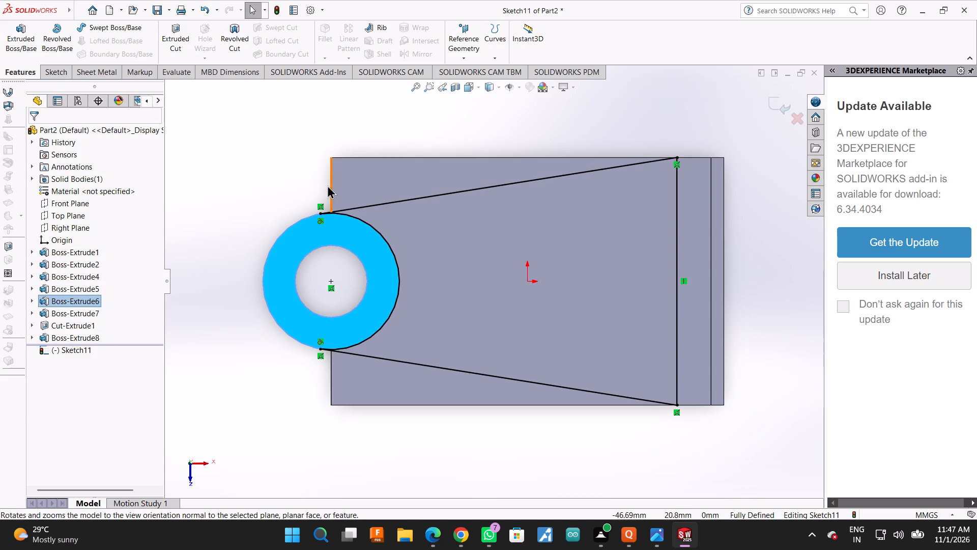
pyautogui.click(325, 130)
pyautogui.click(48, 70)
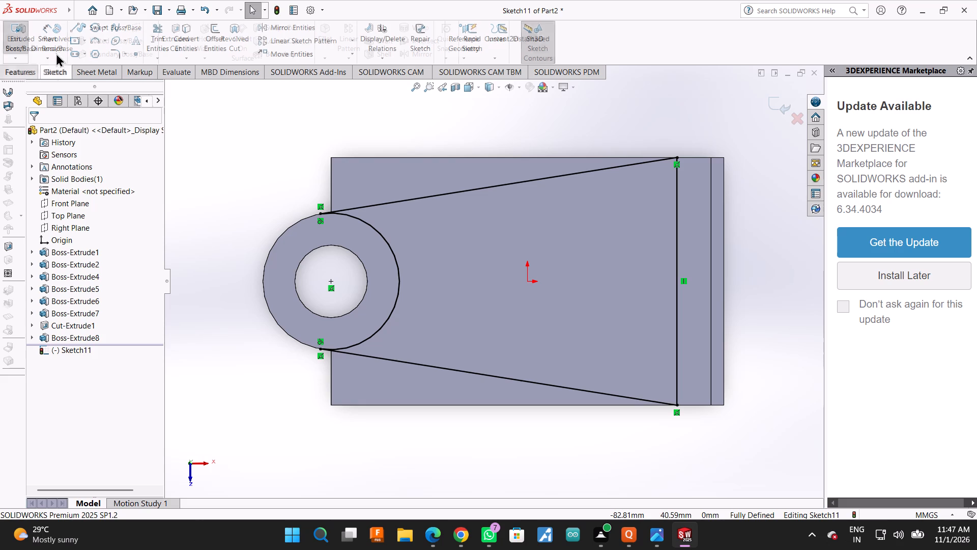
pyautogui.click(71, 21)
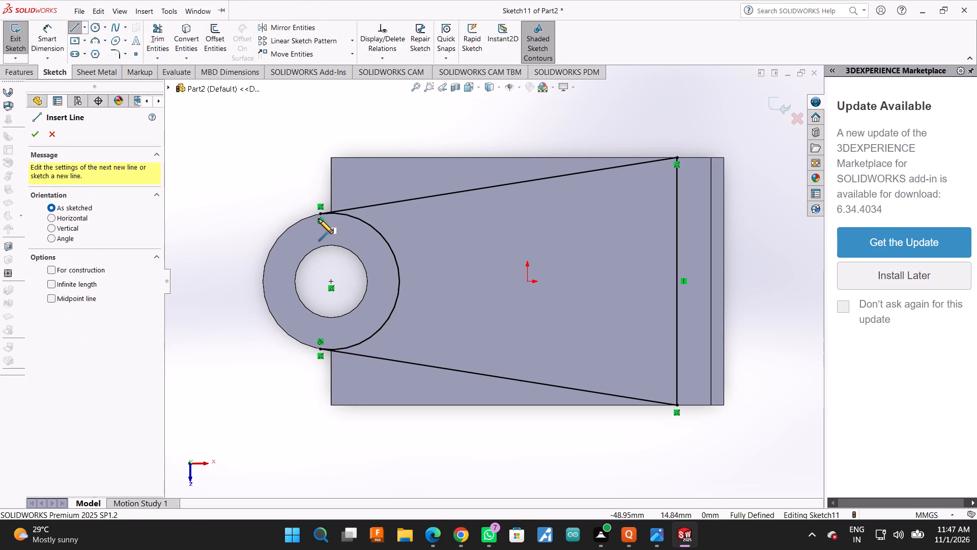
pyautogui.click(319, 212)
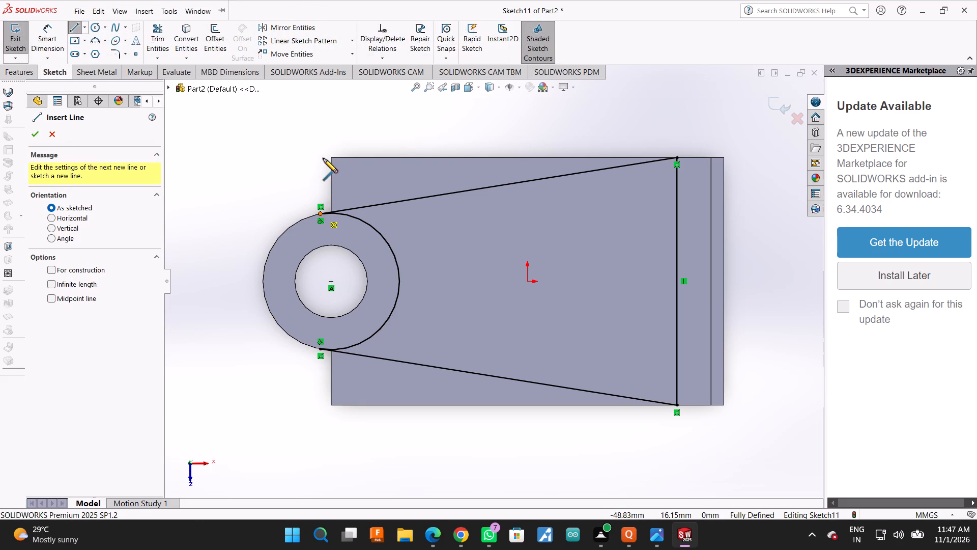
pyautogui.click(321, 159)
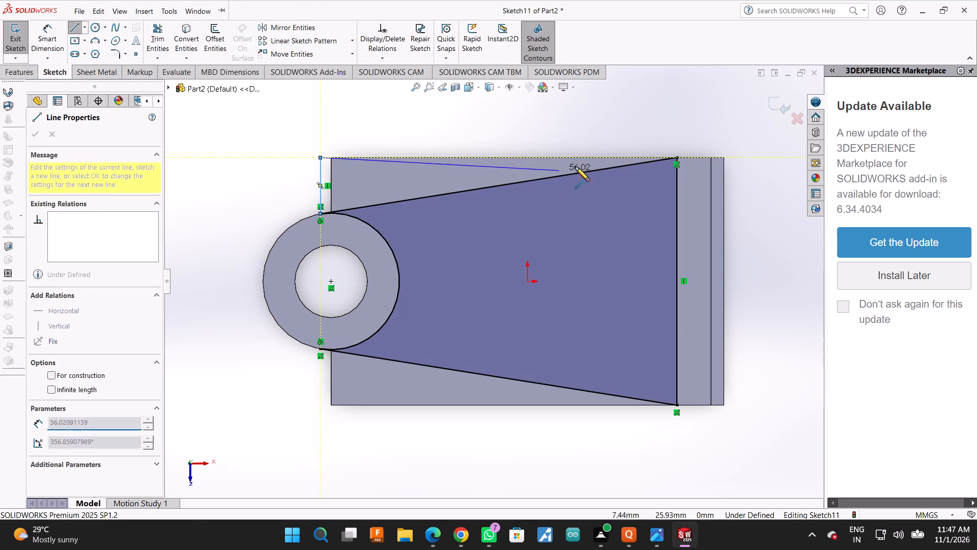
pyautogui.click(676, 156)
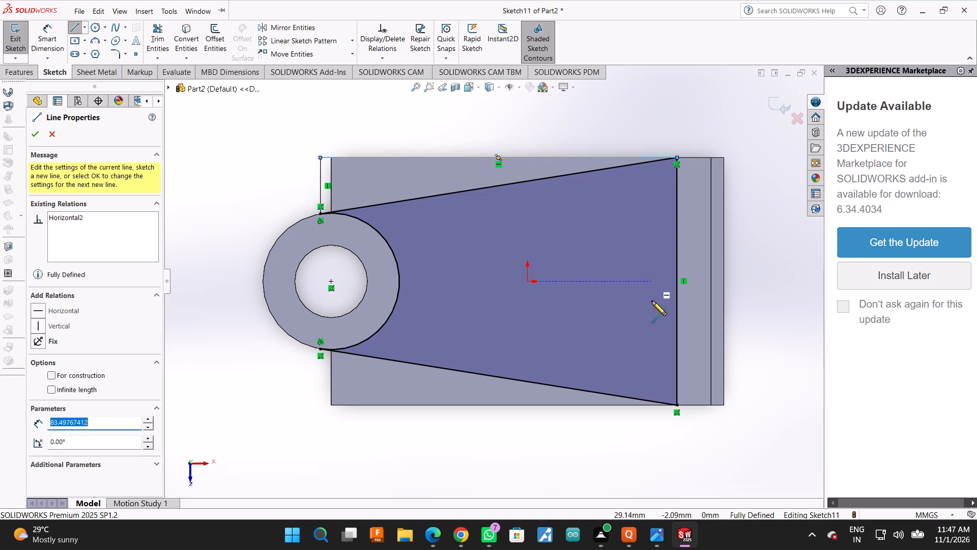
pyautogui.click(318, 349)
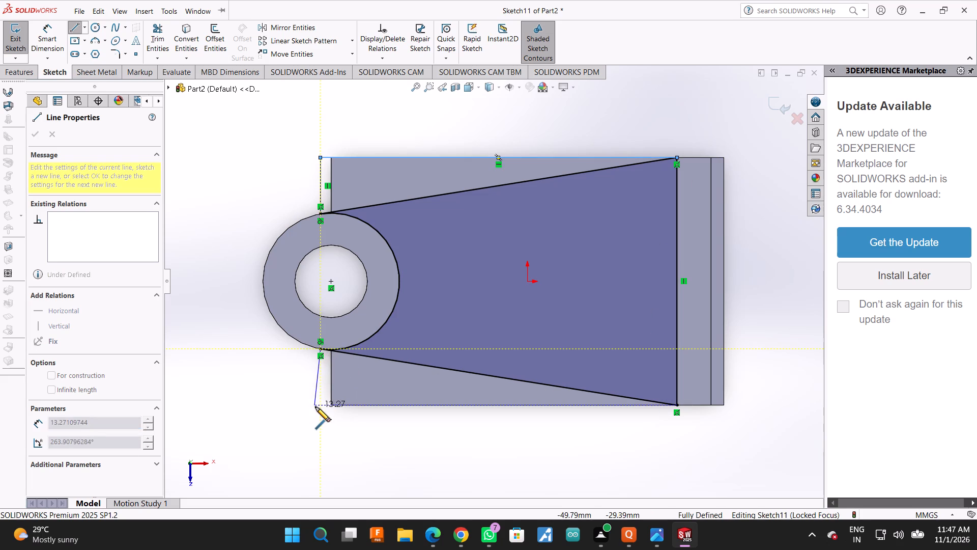
pyautogui.click(320, 406)
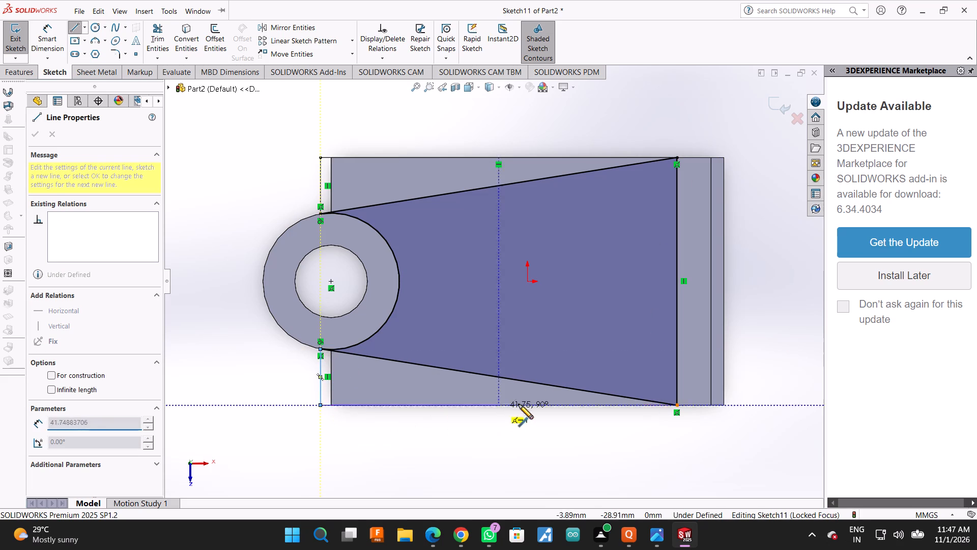
pyautogui.click(675, 407)
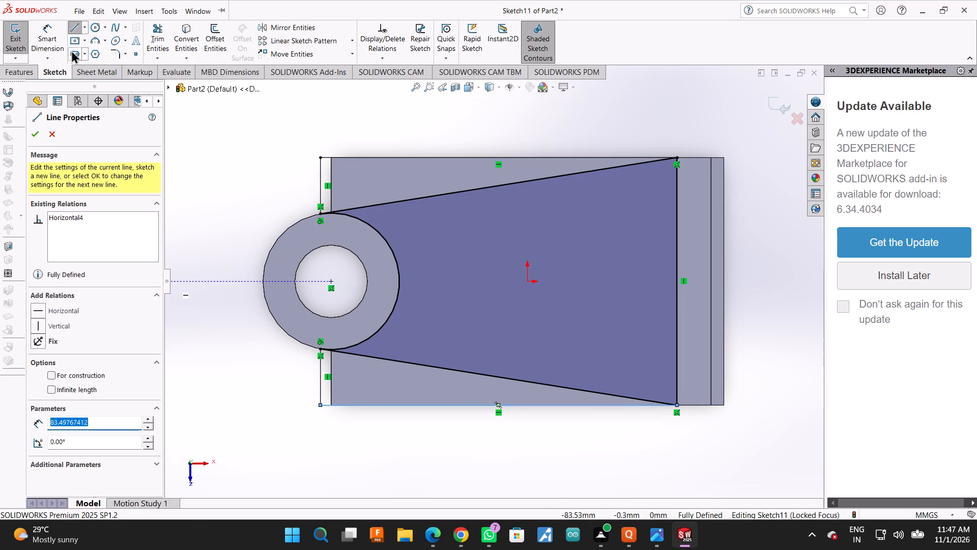
# Trim away the boss arc and the vertical line along the wall, keeping only the two closed side regions.
pyautogui.click(161, 31)
pyautogui.moveTo(377, 283); pyautogui.dragTo(434, 285)
pyautogui.moveTo(610, 263); pyautogui.dragTo(764, 263)
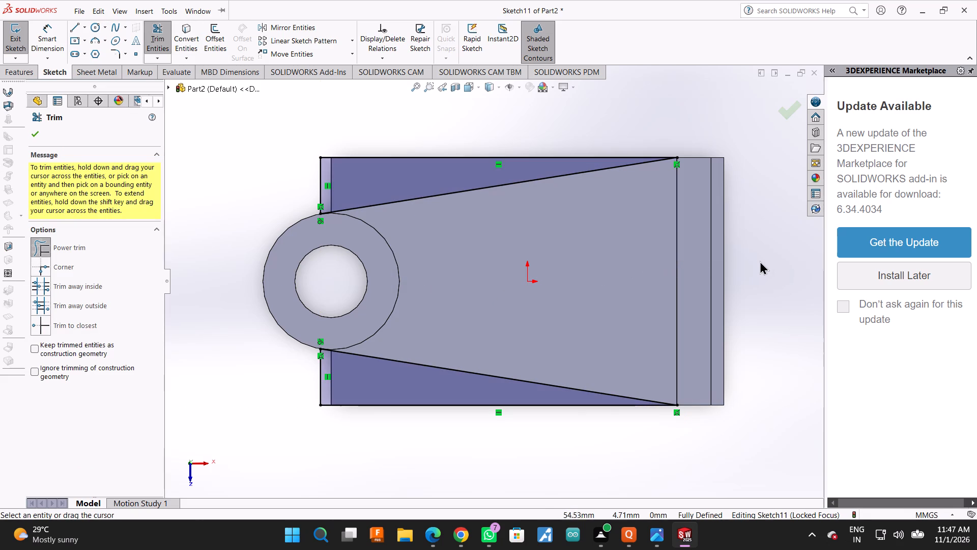
pyautogui.click(35, 130)
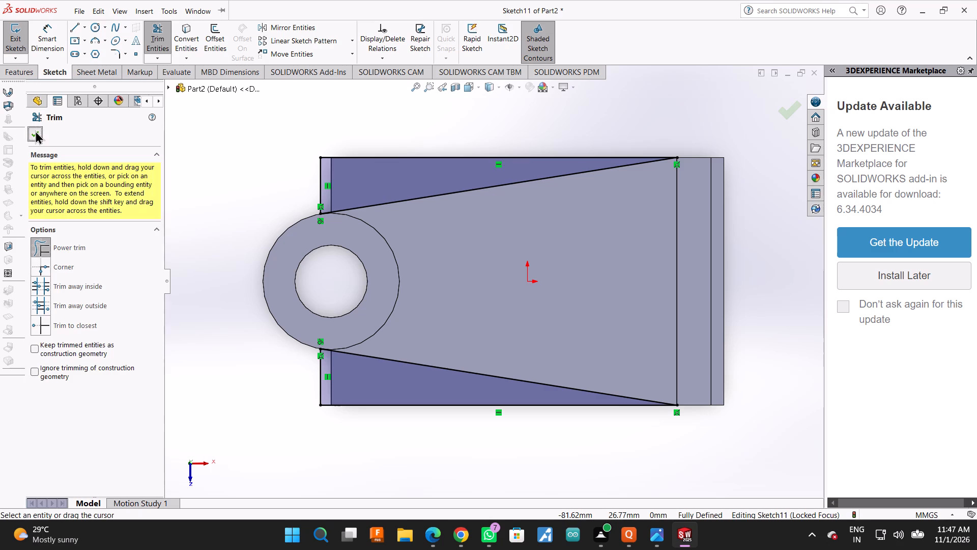
# Cut-extrude the two side regions 8 mm blind down through the plate.
pyautogui.click(24, 74)
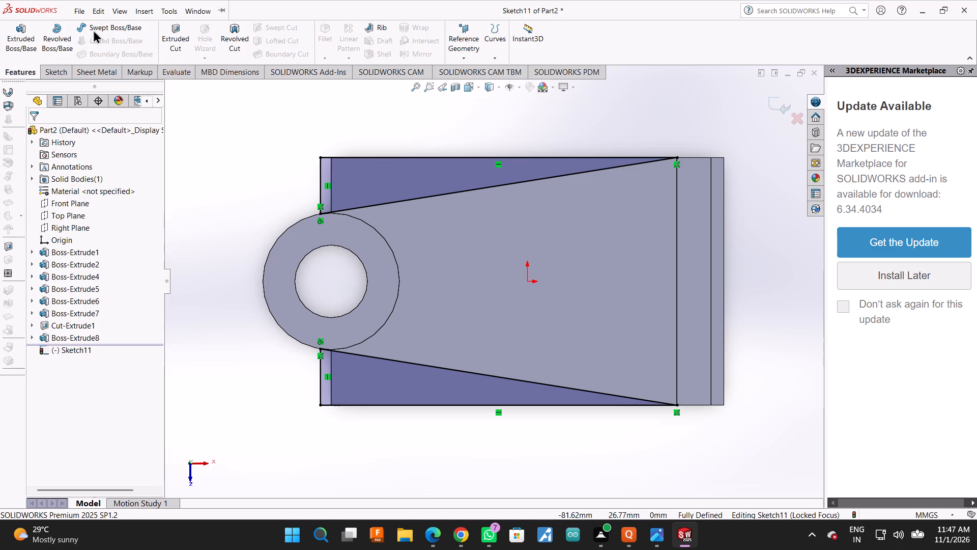
pyautogui.click(176, 32)
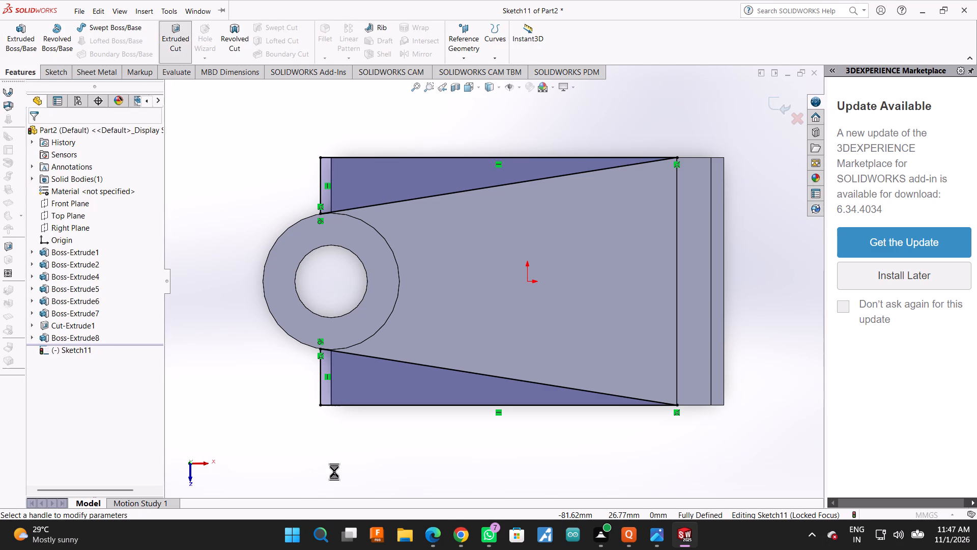
pyautogui.moveTo(337, 473); pyautogui.dragTo(342, 410, button='middle')
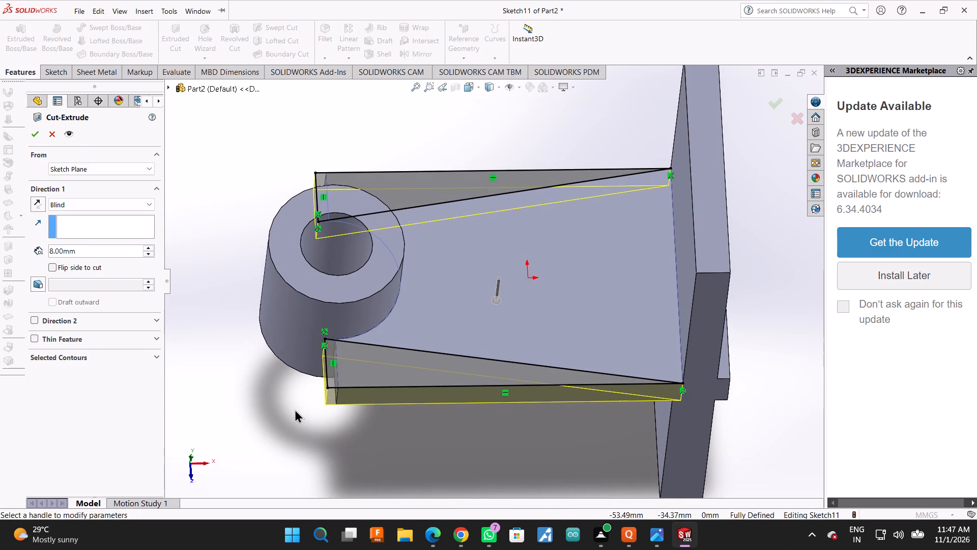
pyautogui.click(41, 136)
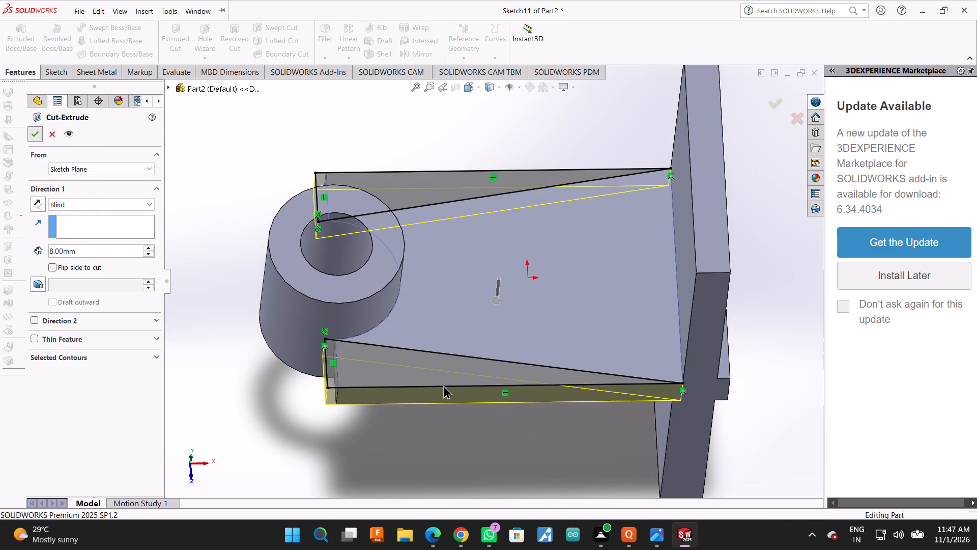
# On the upper wall's boss-side face, sketch two concentric circles of about 16.4 mm and 11.5 mm radius, centred on the top edge's midpoint.
pyautogui.moveTo(470, 163); pyautogui.dragTo(467, 211, button='middle')
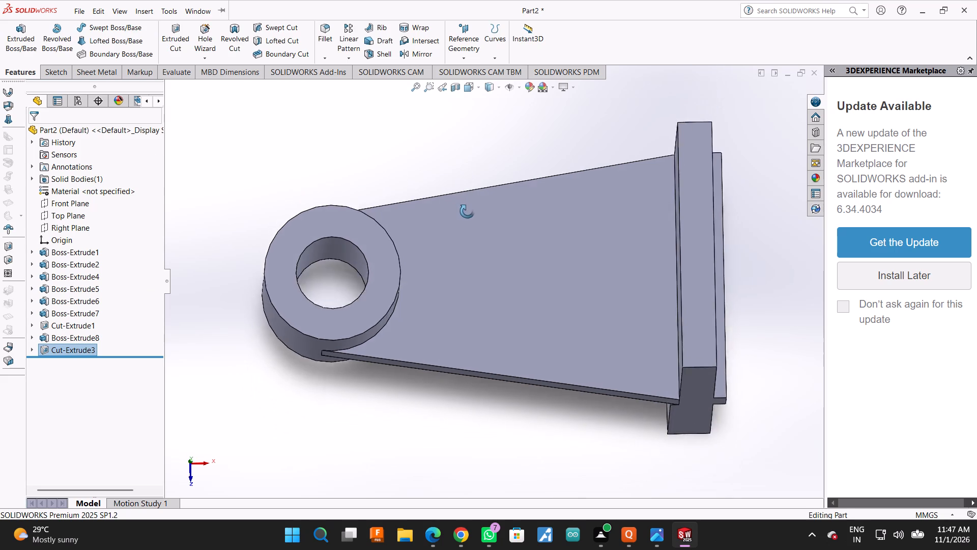
pyautogui.moveTo(467, 211); pyautogui.dragTo(470, 116, button='middle')
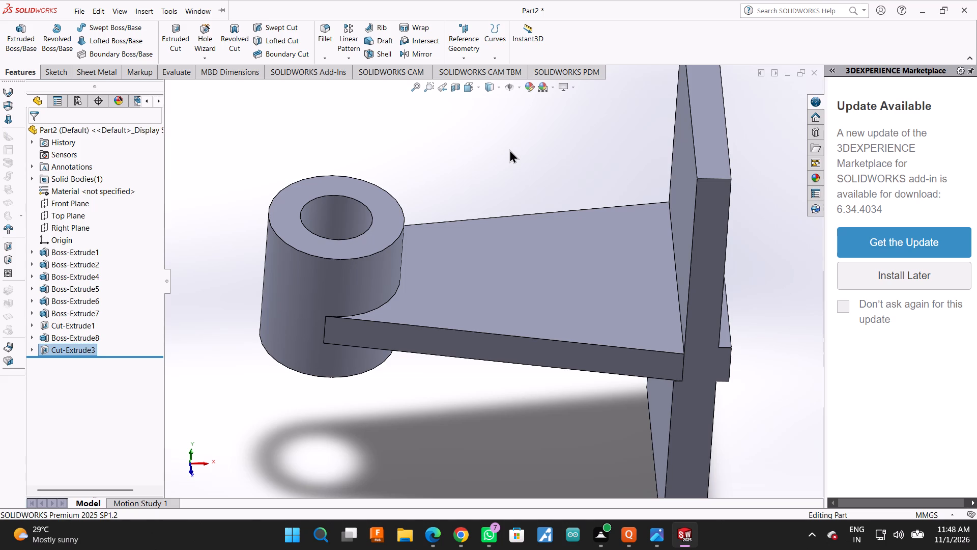
pyautogui.scroll(2, 528, 278)
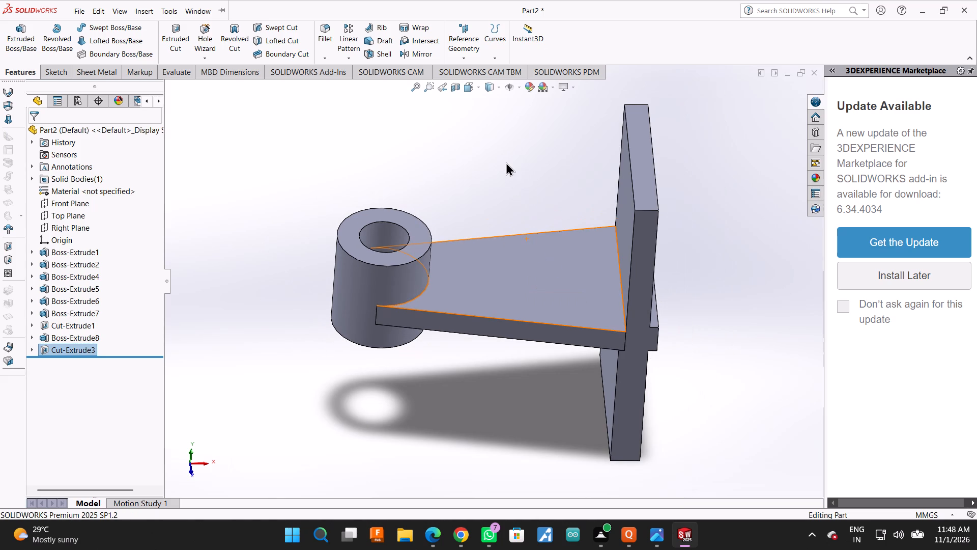
pyautogui.middleClick(543, 181)
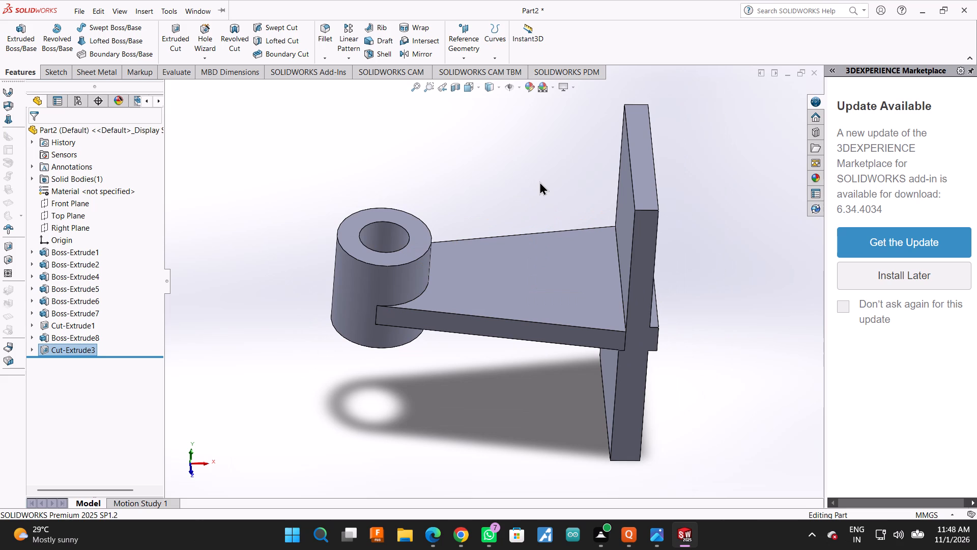
pyautogui.click(620, 185)
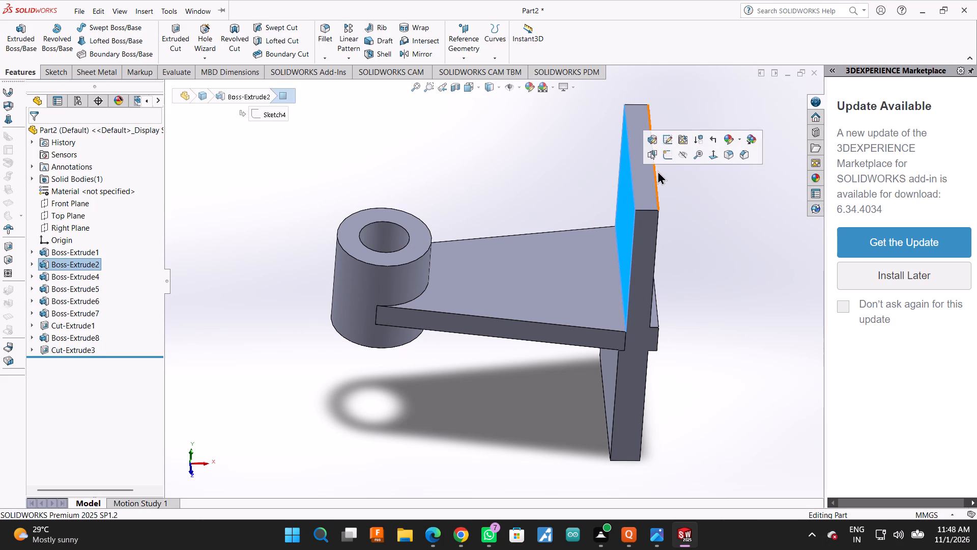
pyautogui.click(666, 160)
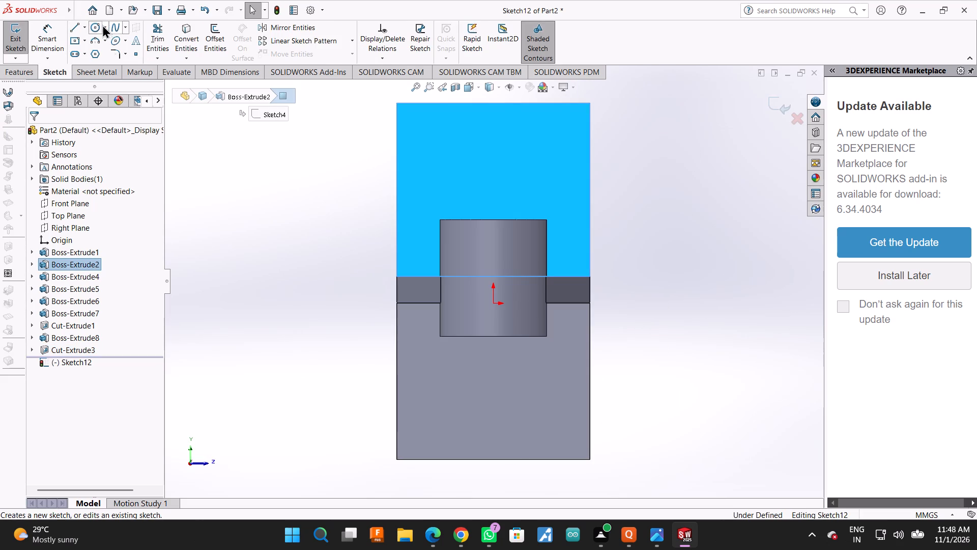
pyautogui.click(95, 24)
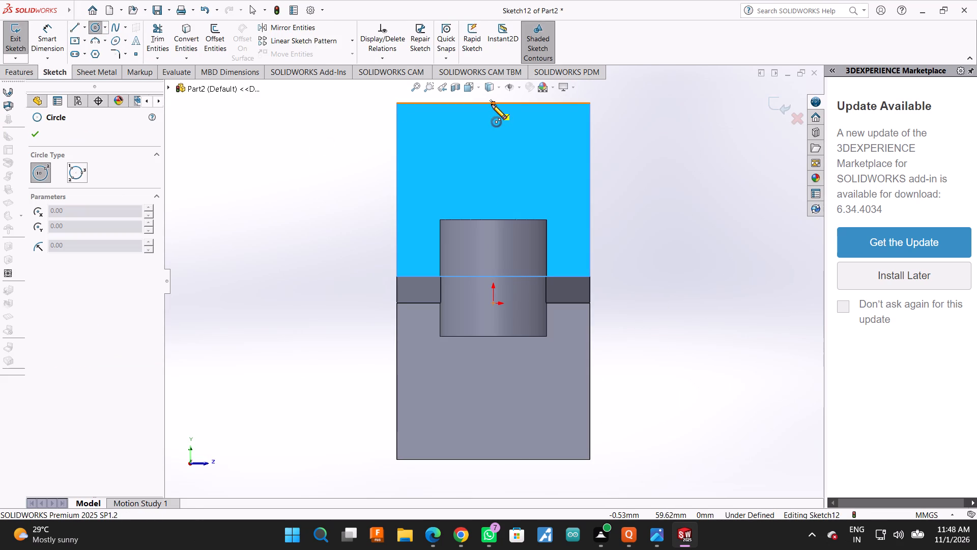
pyautogui.click(494, 103)
pyautogui.click(494, 158)
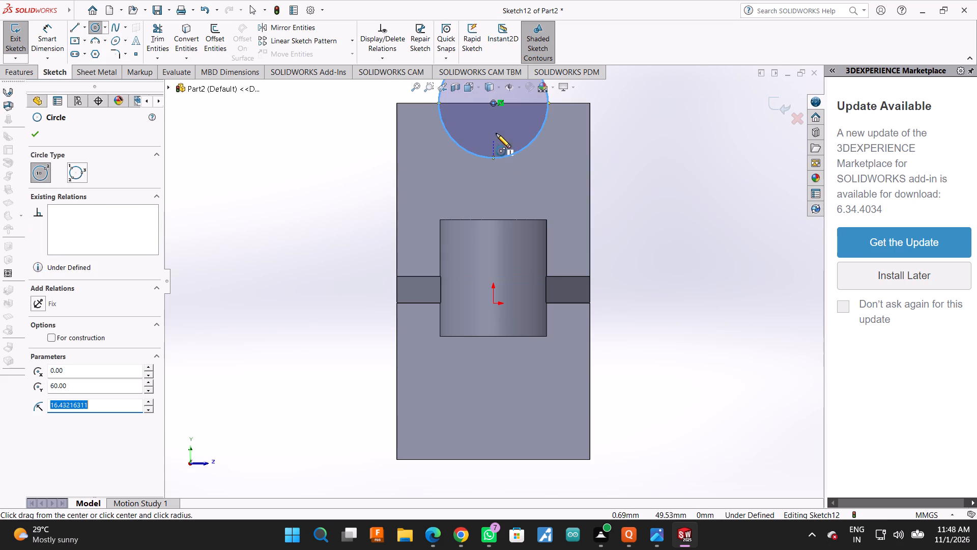
pyautogui.click(496, 105)
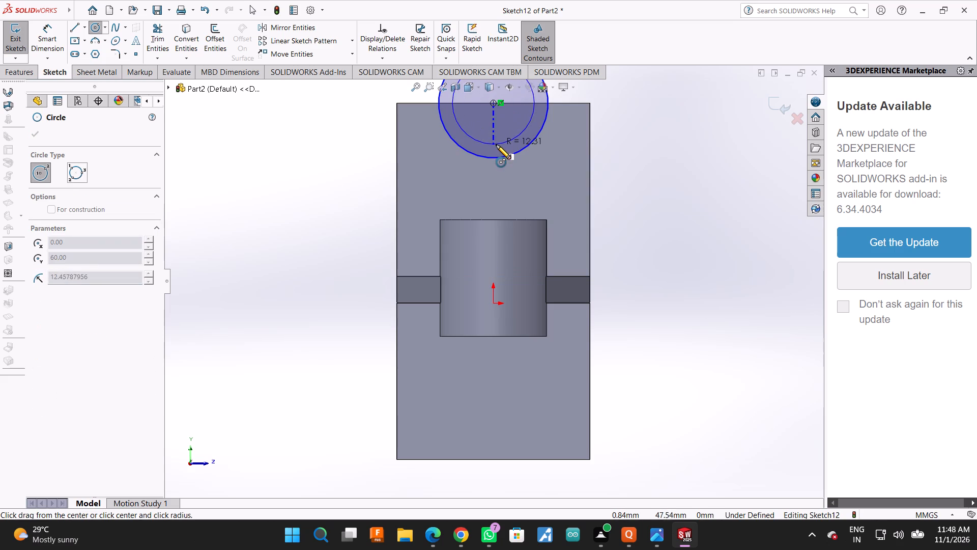
pyautogui.click(496, 142)
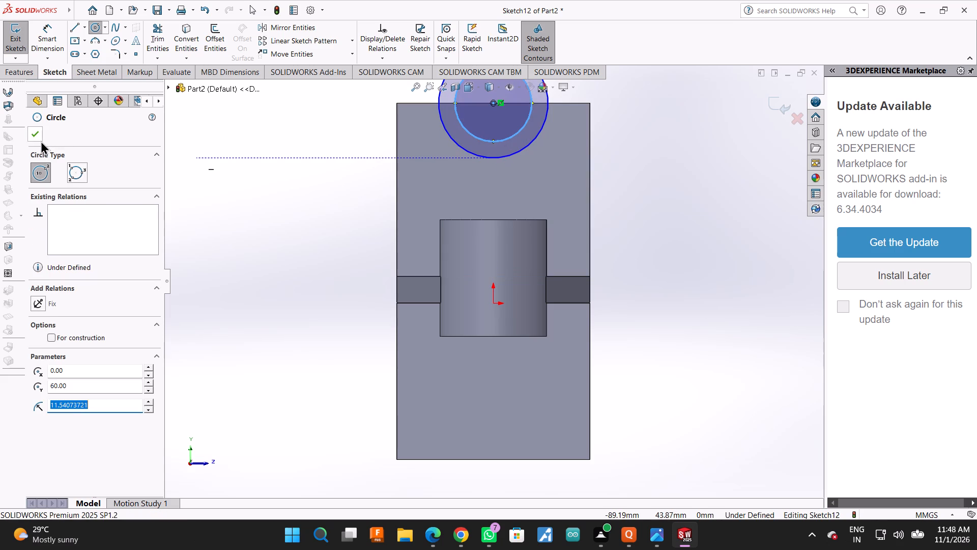
pyautogui.click(41, 140)
# Dimension the two concentric circles on the upper wall's face, 32 mm diameter for the outer and 17 mm for the inner.
pyautogui.click(44, 34)
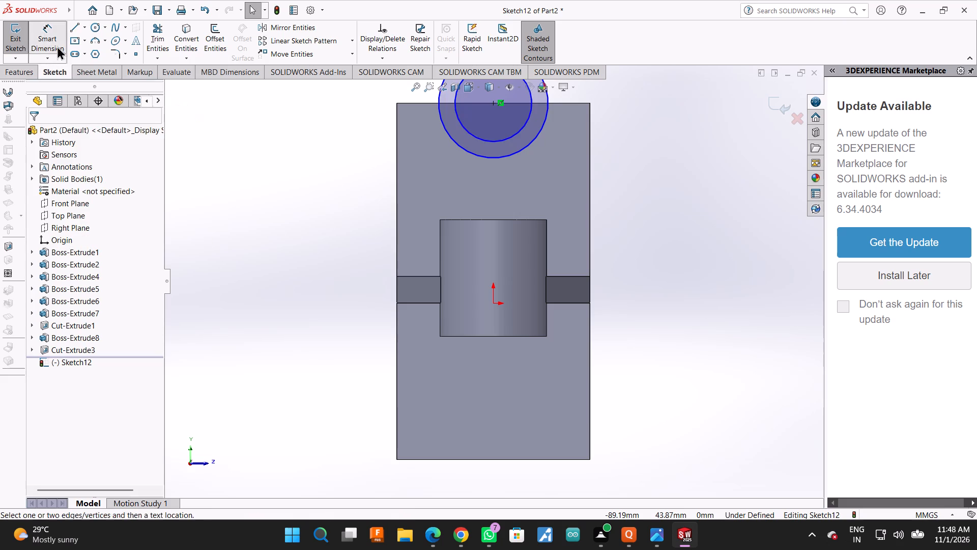
pyautogui.click(496, 156)
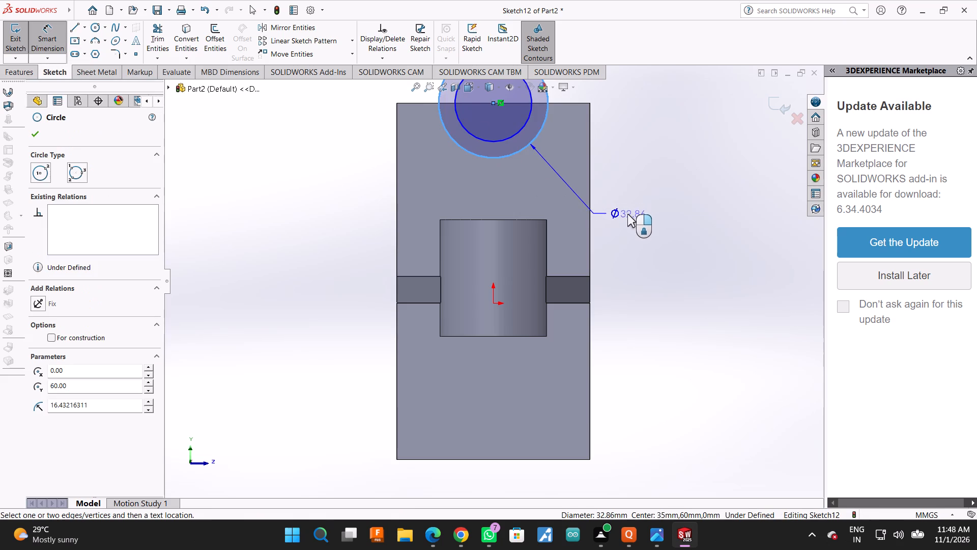
pyautogui.click(644, 219)
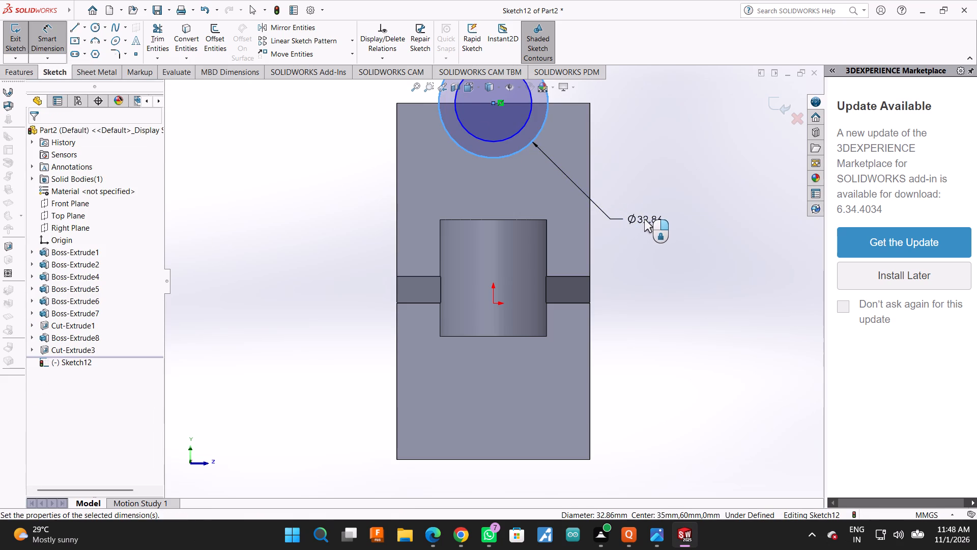
pyautogui.write('32')
pyautogui.press('Return')
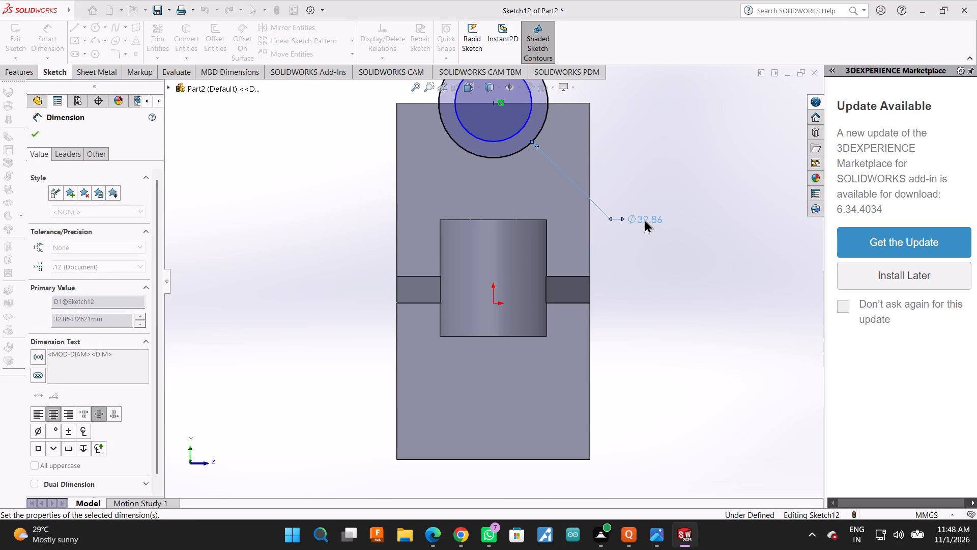
pyautogui.click(523, 130)
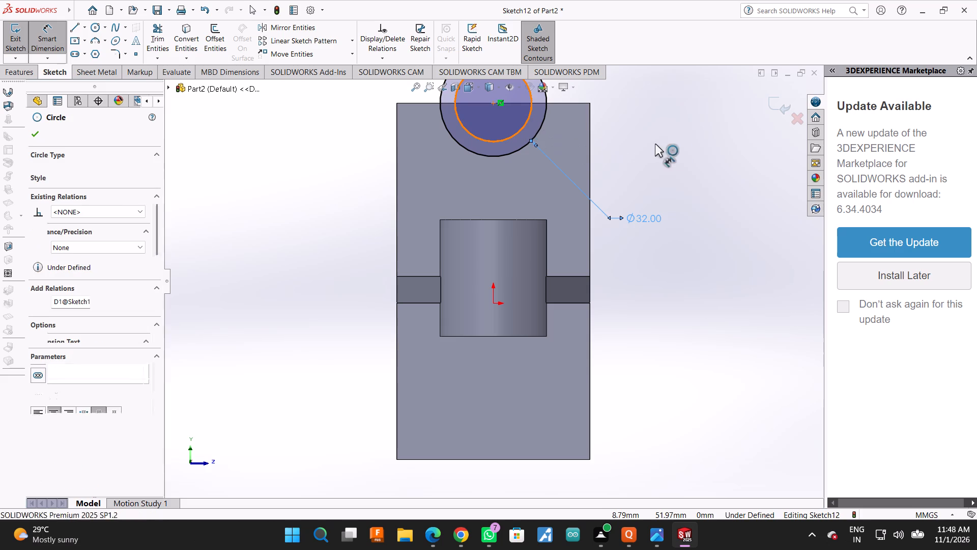
pyautogui.click(667, 144)
pyautogui.write('17')
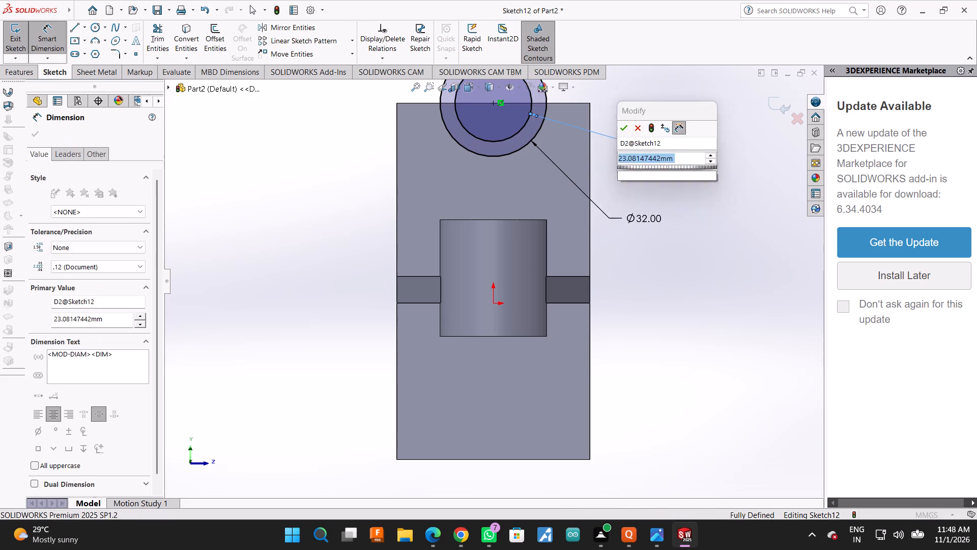
pyautogui.press('Return')
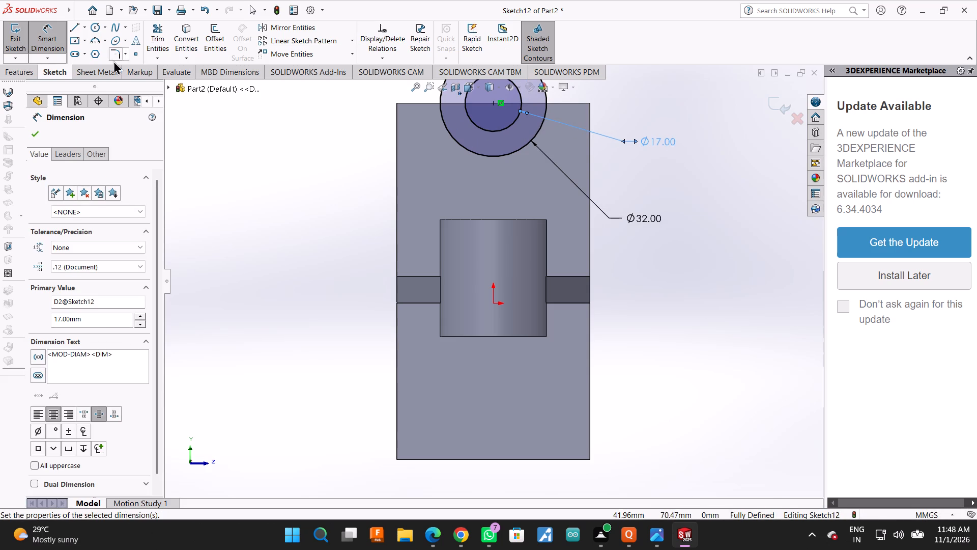
pyautogui.click(31, 136)
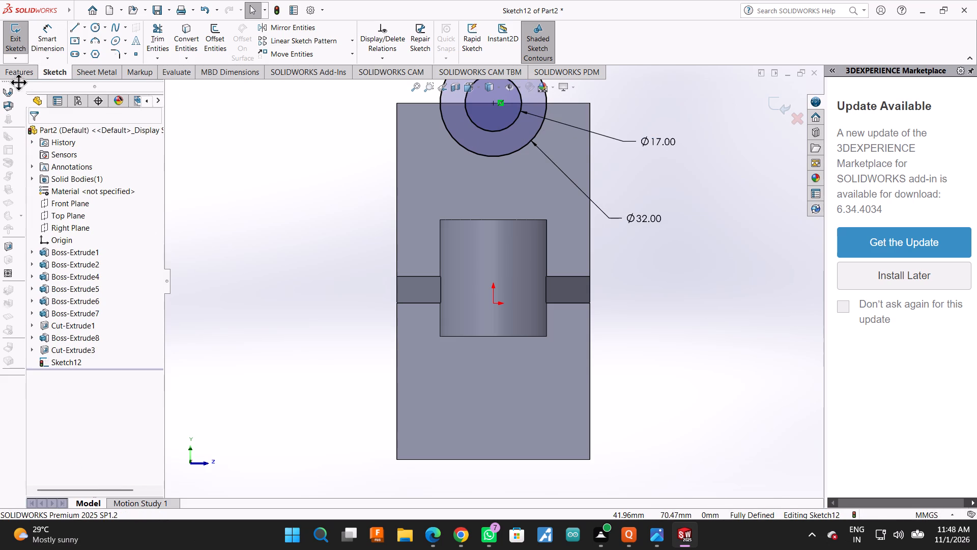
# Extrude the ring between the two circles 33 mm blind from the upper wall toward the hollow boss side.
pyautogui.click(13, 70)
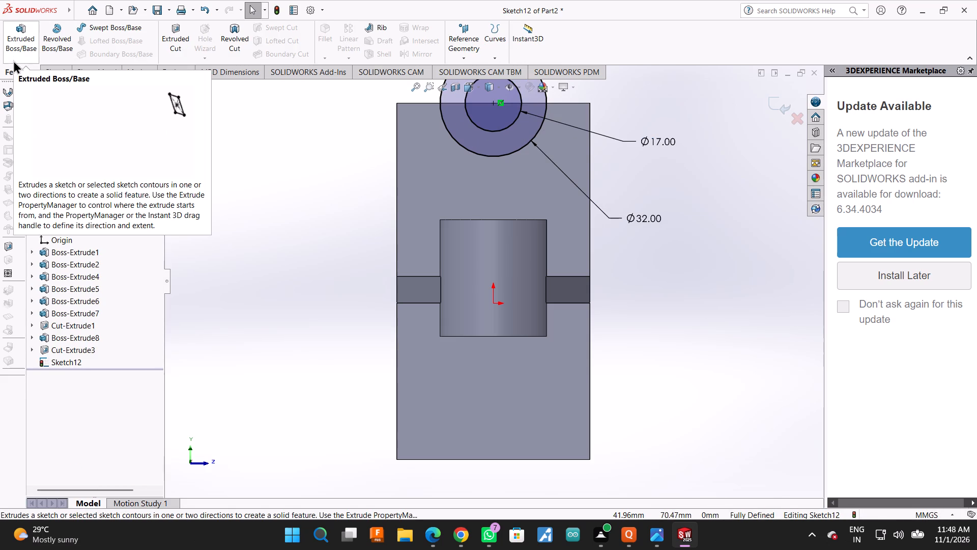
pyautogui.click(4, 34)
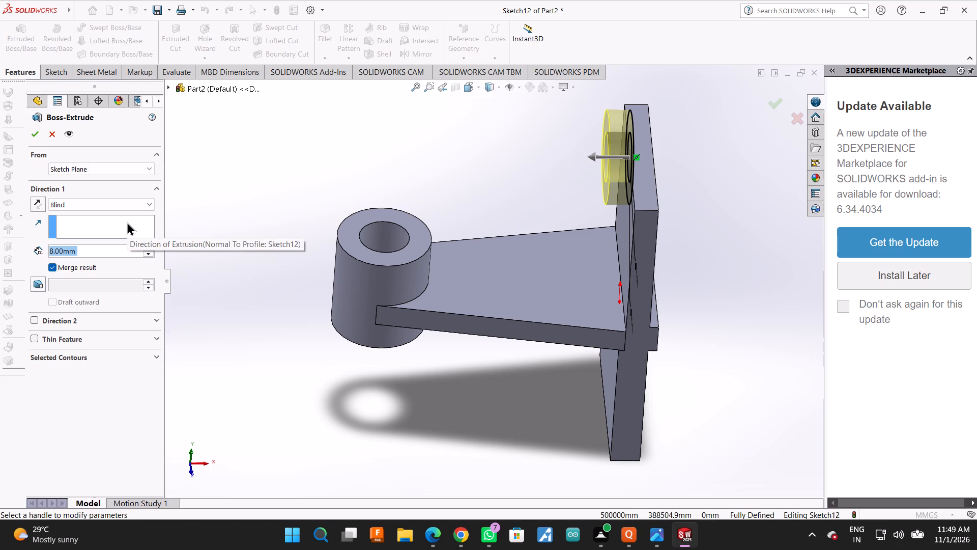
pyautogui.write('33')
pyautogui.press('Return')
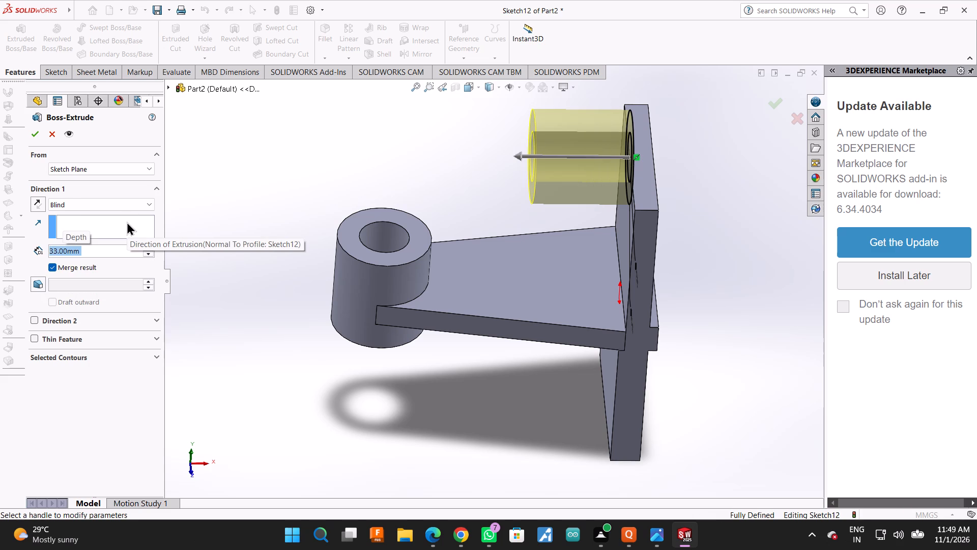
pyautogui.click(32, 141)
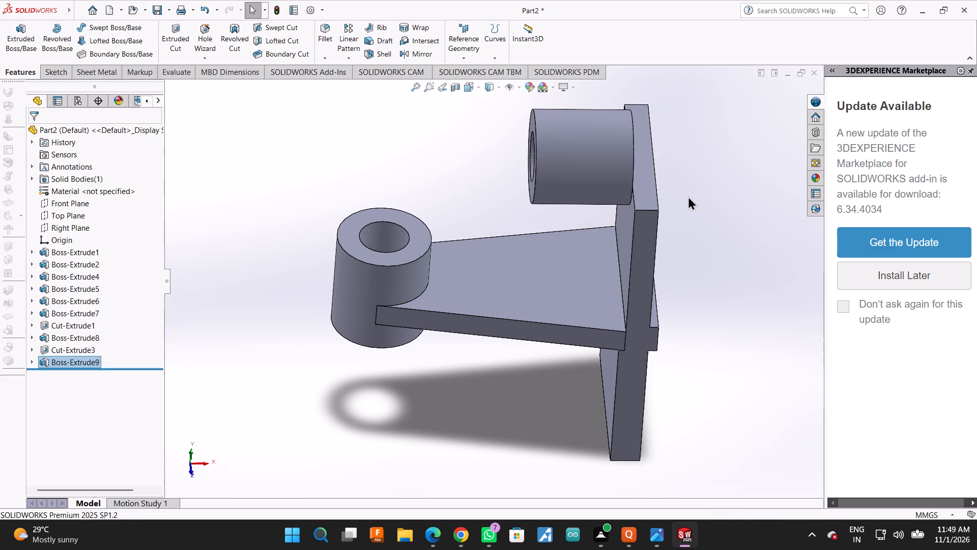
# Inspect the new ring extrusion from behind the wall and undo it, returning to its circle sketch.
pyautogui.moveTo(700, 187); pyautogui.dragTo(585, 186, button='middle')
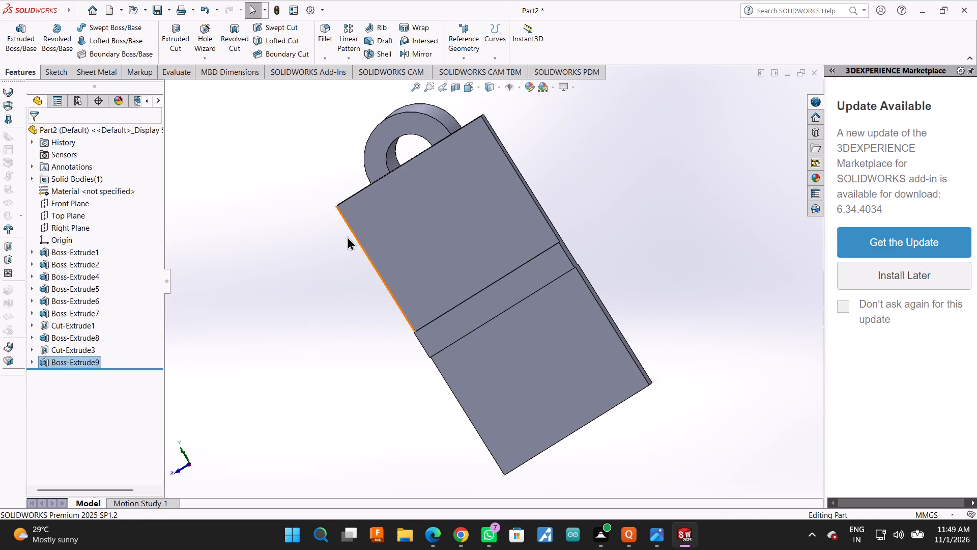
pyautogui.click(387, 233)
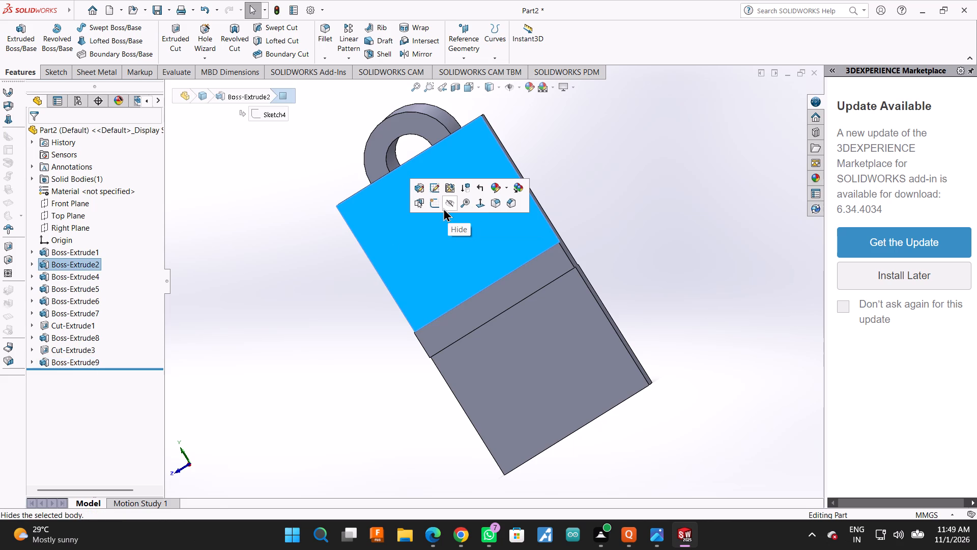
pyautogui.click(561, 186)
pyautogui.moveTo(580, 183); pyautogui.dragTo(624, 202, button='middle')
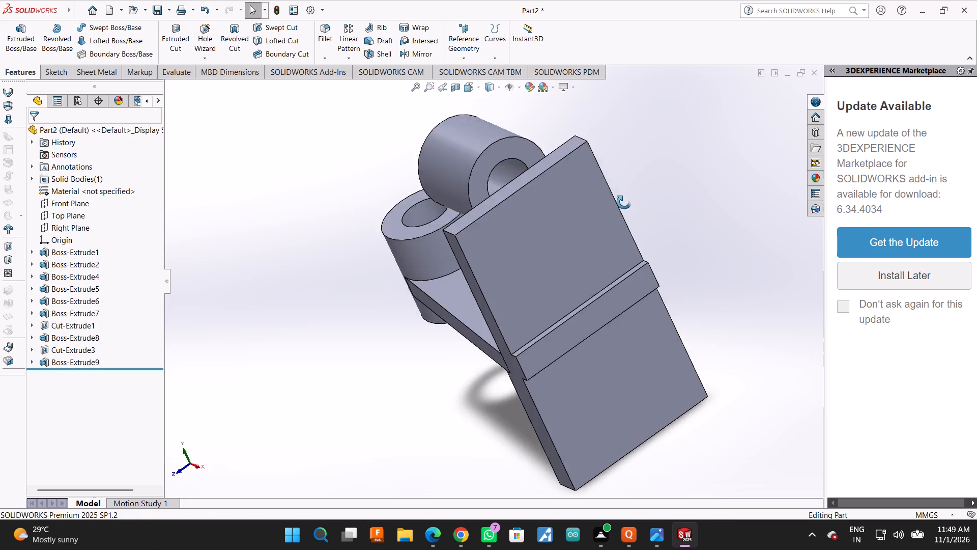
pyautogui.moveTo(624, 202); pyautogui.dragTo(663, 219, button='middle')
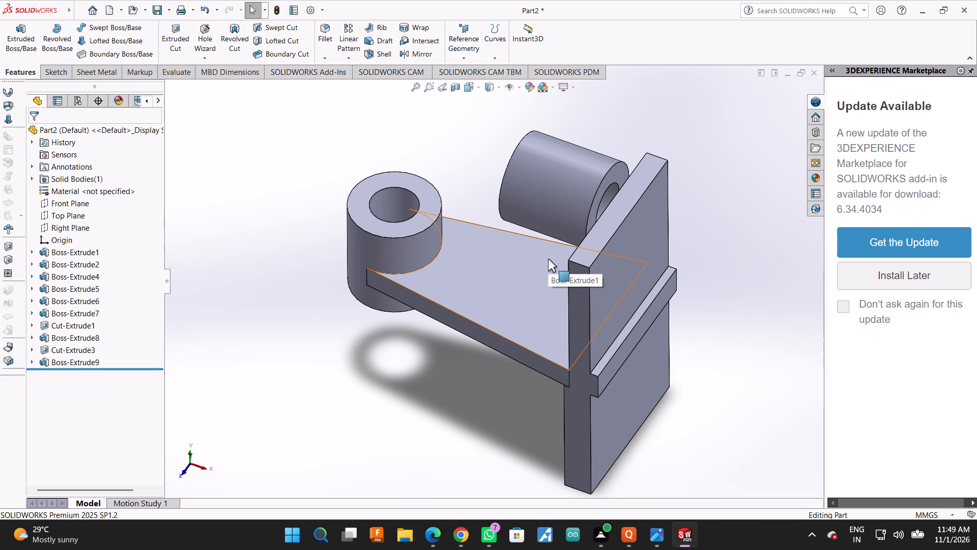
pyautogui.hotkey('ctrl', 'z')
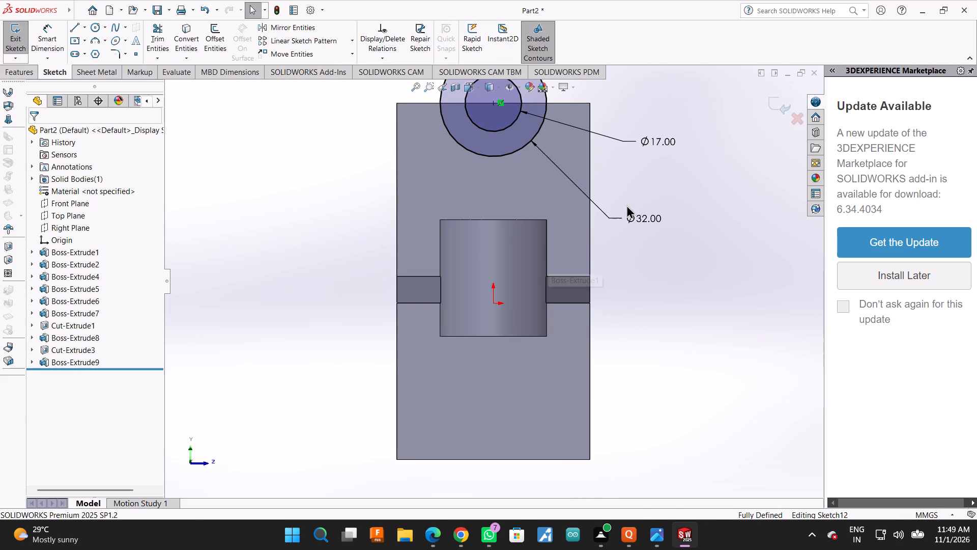
# Start extruding the ring as a blind boss with reversed direction, through the wall away from the hollow boss, entering the depth as a sum starting 8+.
pyautogui.moveTo(689, 241); pyautogui.dragTo(679, 246, button='middle')
pyautogui.scroll(2, 586, 365)
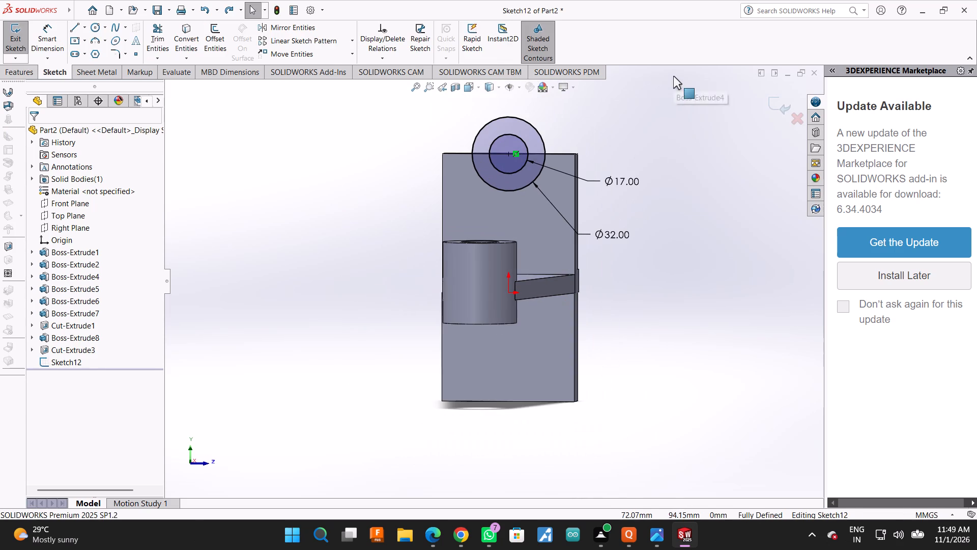
pyautogui.moveTo(669, 115); pyautogui.dragTo(631, 134, button='middle')
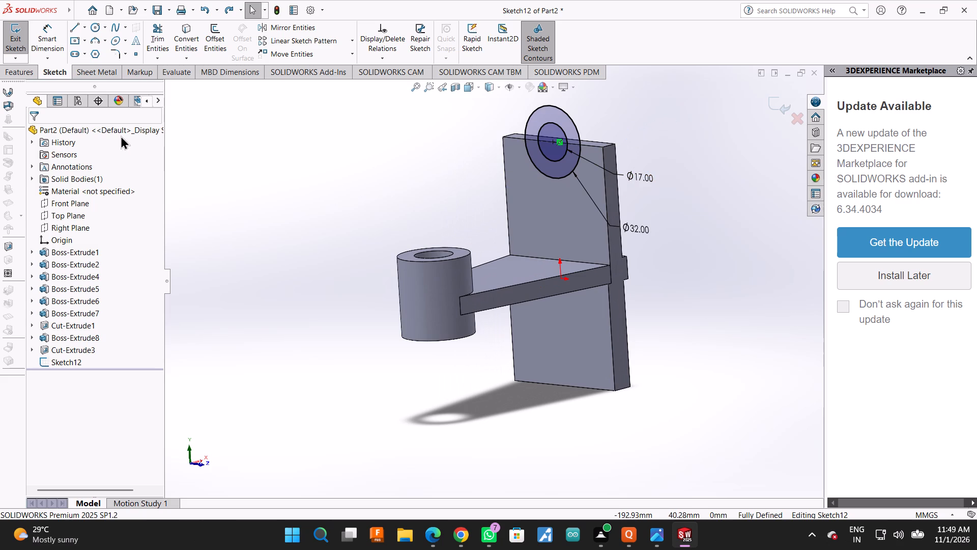
pyautogui.click(26, 74)
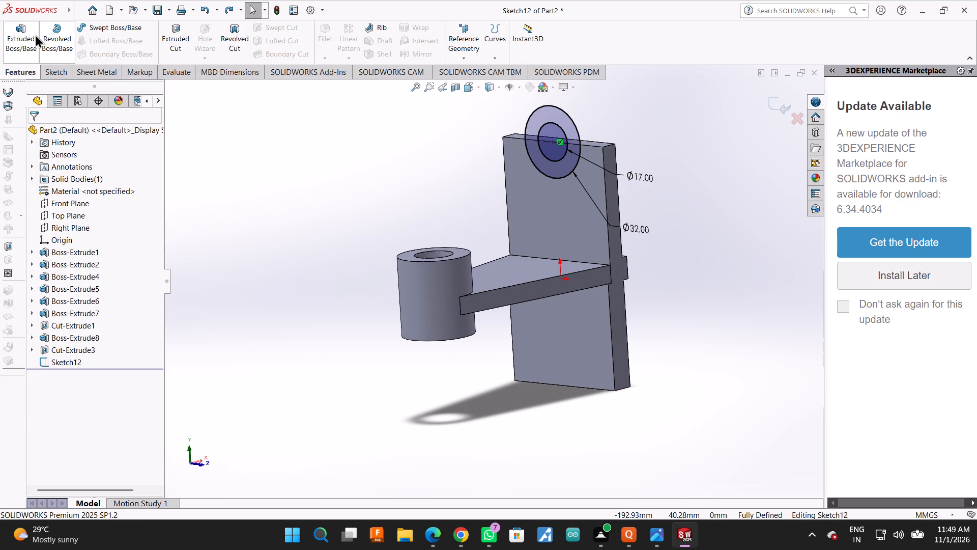
pyautogui.click(35, 34)
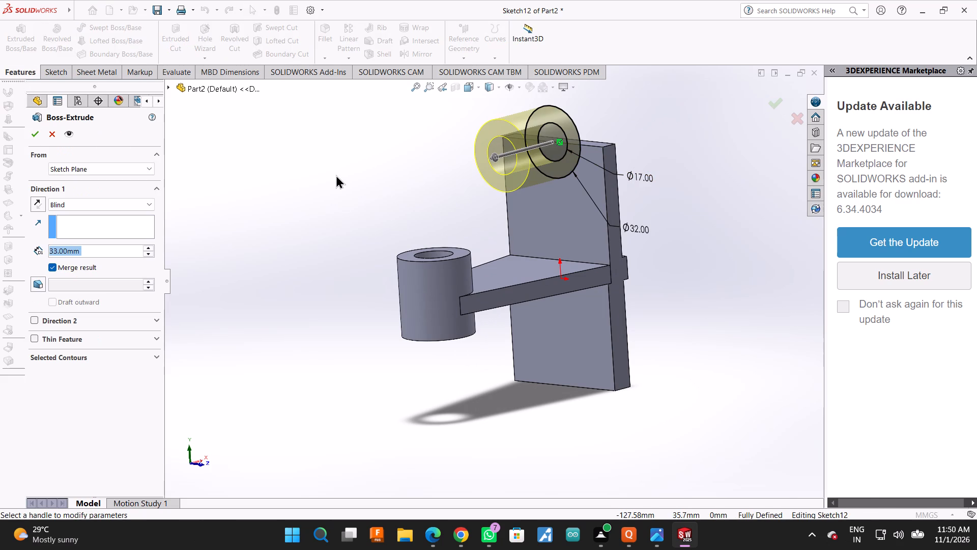
pyautogui.moveTo(659, 115); pyautogui.dragTo(622, 133, button='middle')
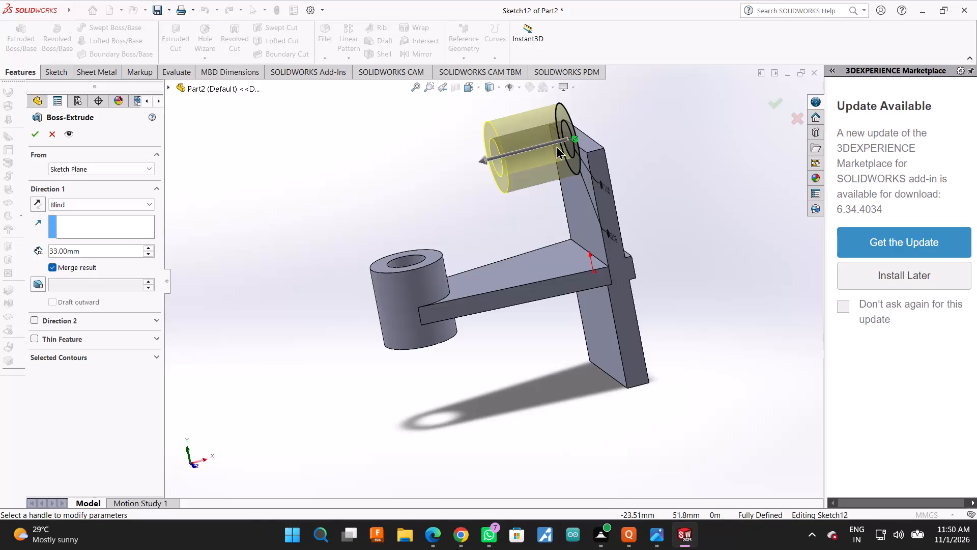
pyautogui.click(28, 199)
pyautogui.click(33, 200)
pyautogui.click(33, 200)
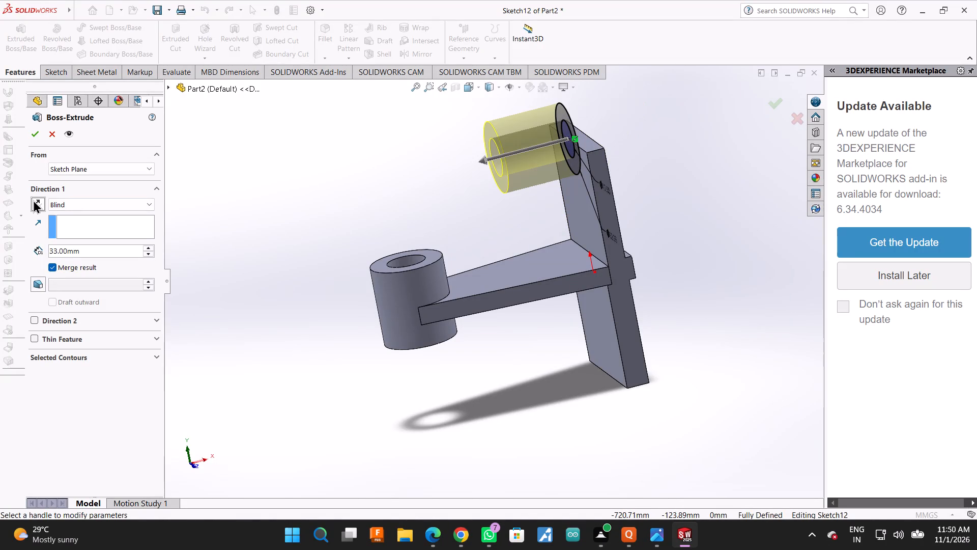
pyautogui.click(33, 200)
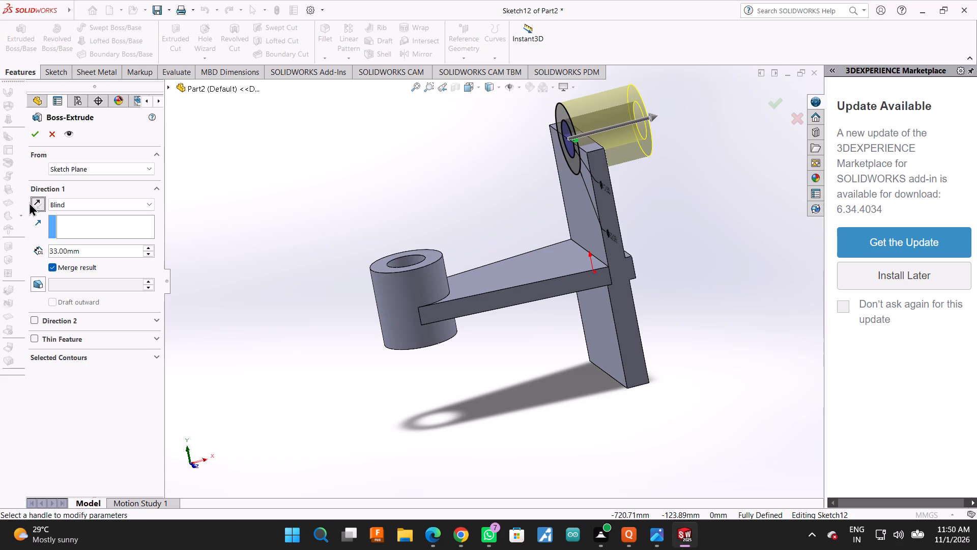
pyautogui.write('8+')
pyautogui.doubleClick(81, 248)
pyautogui.write('8+')
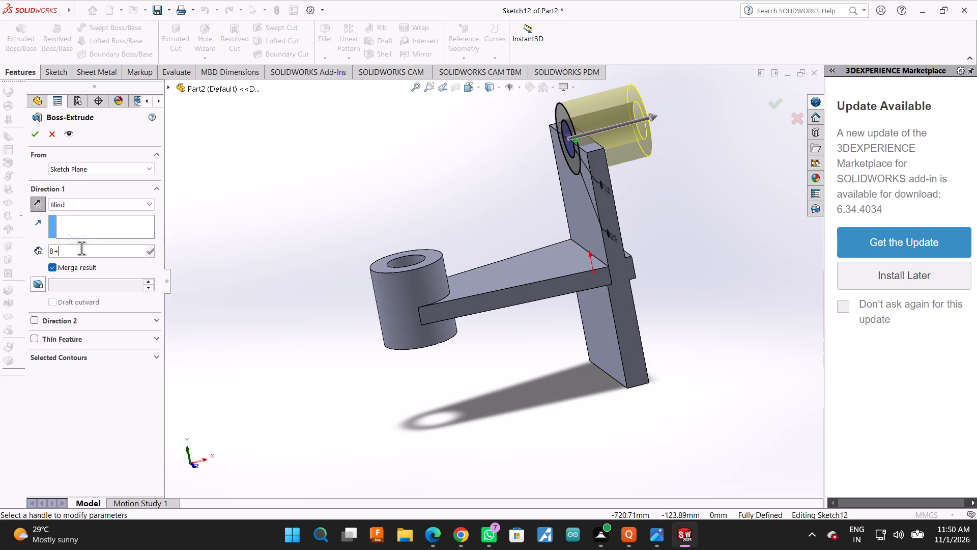
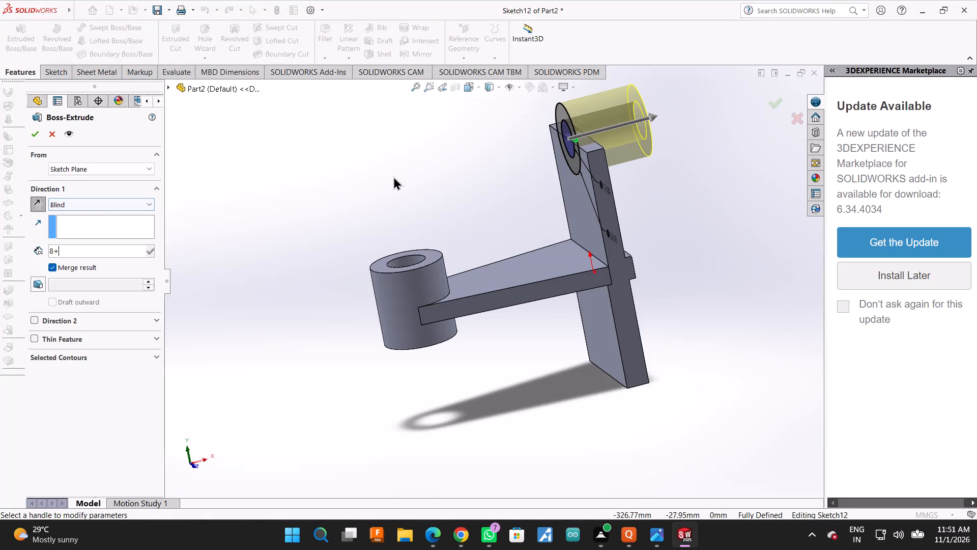
# Extrude the ring 16 mm (33-17) as a reversed blind boss through the upper wall, away from the hollow boss.
pyautogui.write('33')
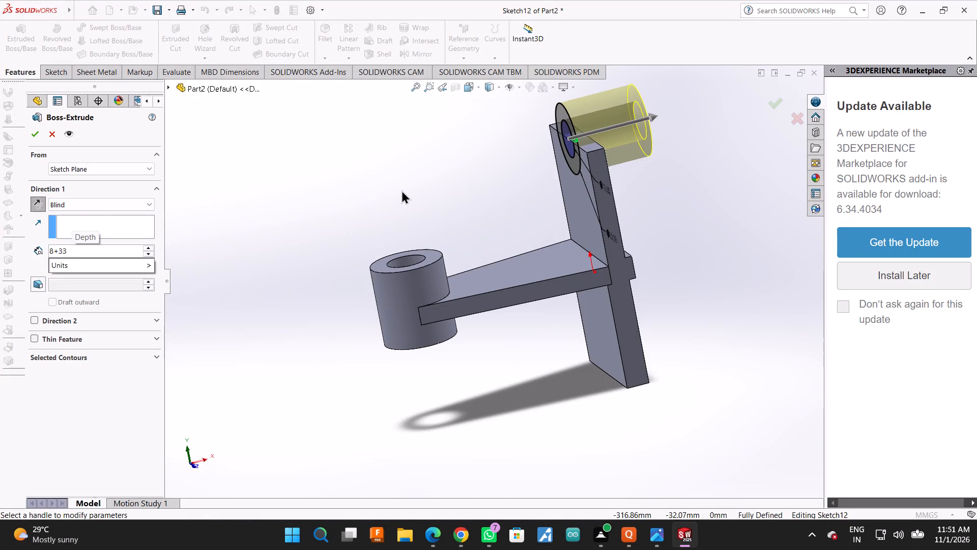
pyautogui.press('BackSpace')
pyautogui.press('BackSpace')
pyautogui.press('BackSpace')
pyautogui.press('BackSpace')
pyautogui.press('BackSpace')
pyautogui.press('BackSpace')
pyautogui.press('BackSpace')
pyautogui.write('33-17')
pyautogui.press('Return')
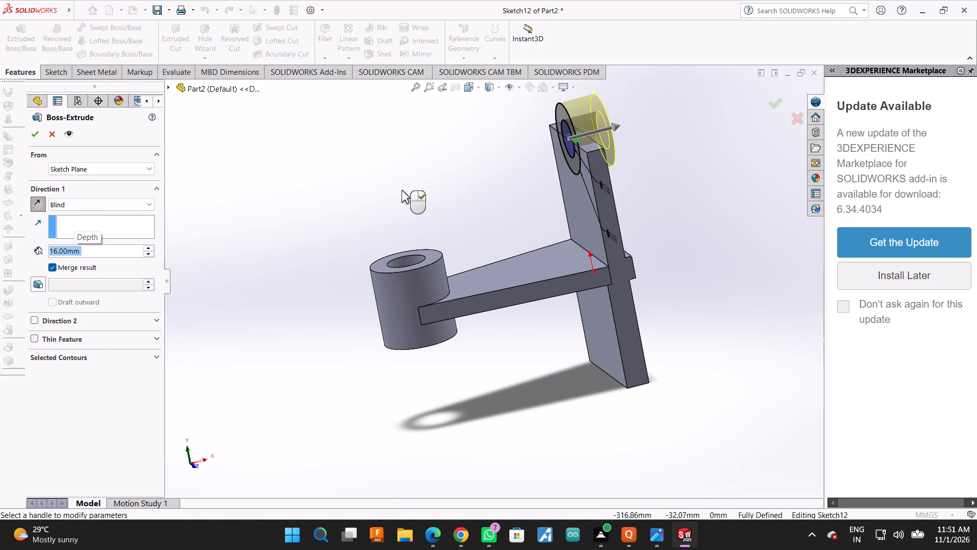
pyautogui.click(30, 131)
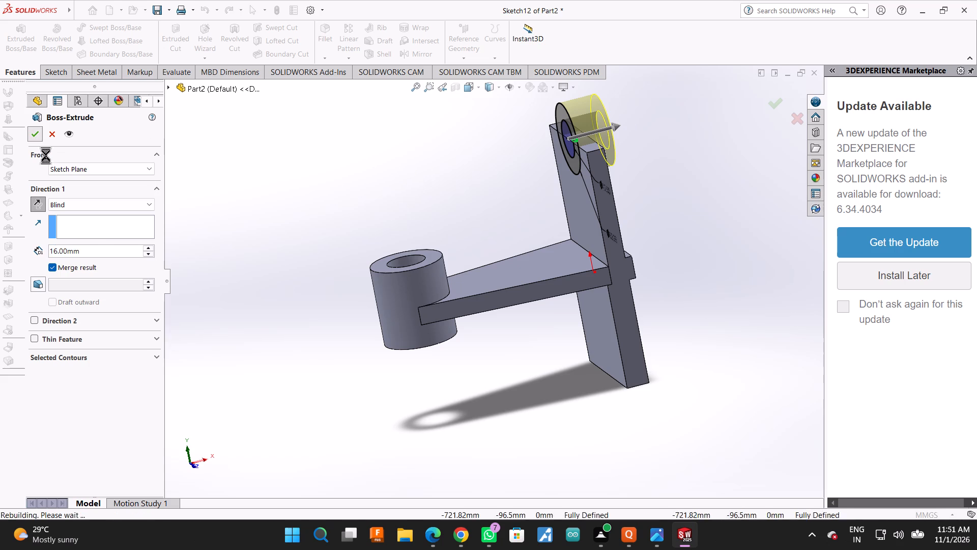
# Sketch two concentric circles on the upper wall's inner face, centred on its top edge, with radii 16 mm and 8.5 mm.
pyautogui.click(568, 148)
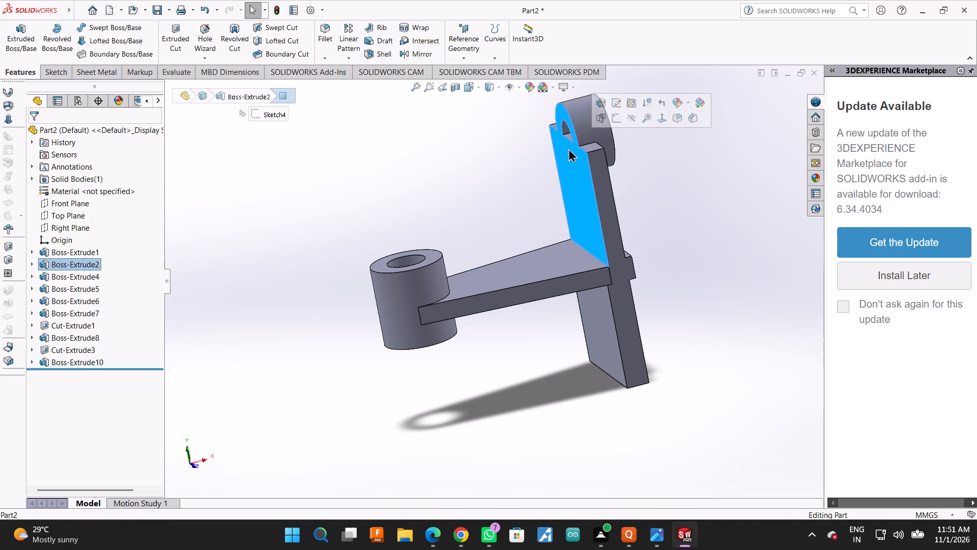
pyautogui.click(621, 121)
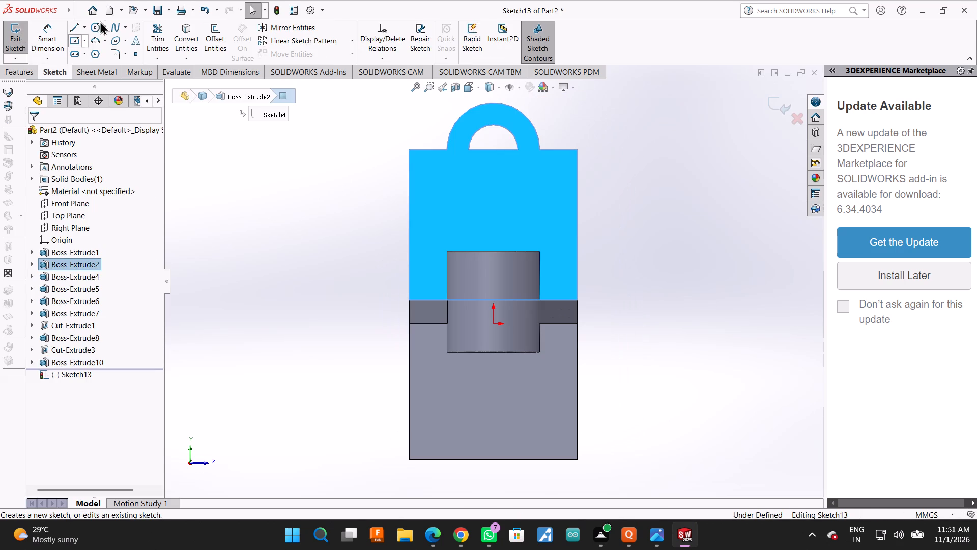
pyautogui.click(92, 31)
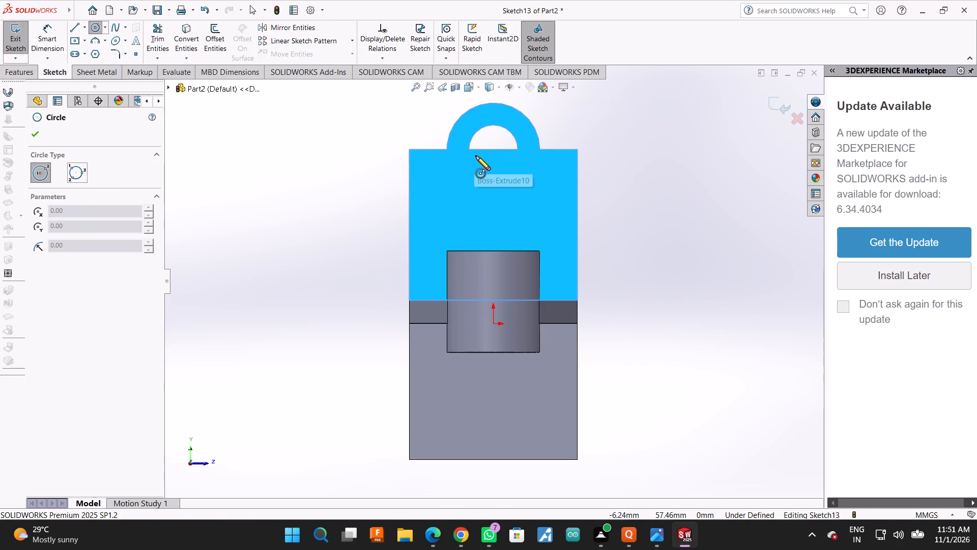
pyautogui.click(491, 150)
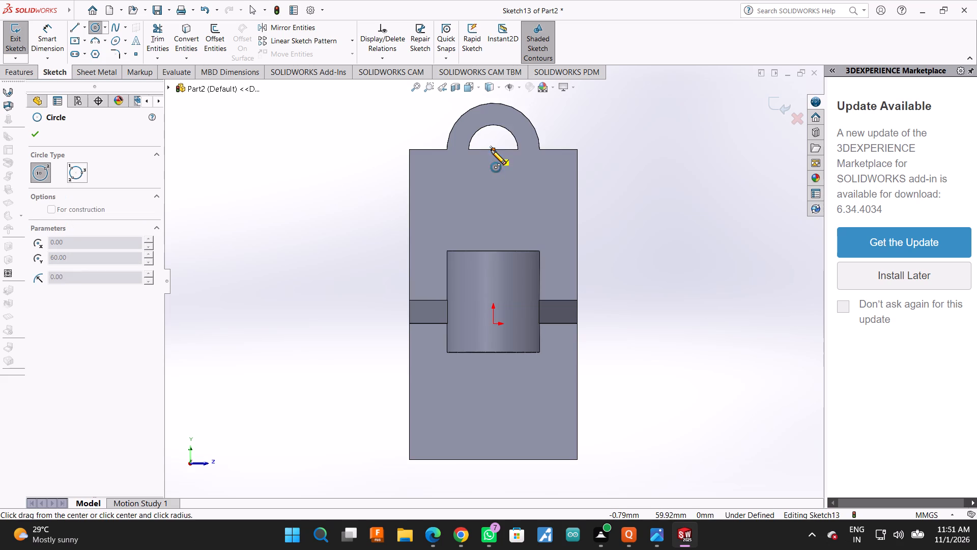
pyautogui.click(499, 104)
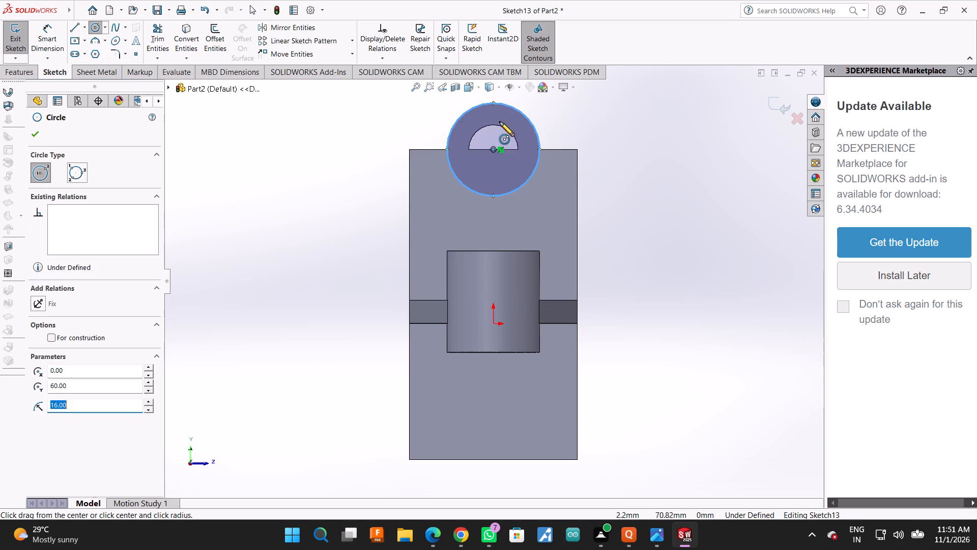
pyautogui.click(494, 149)
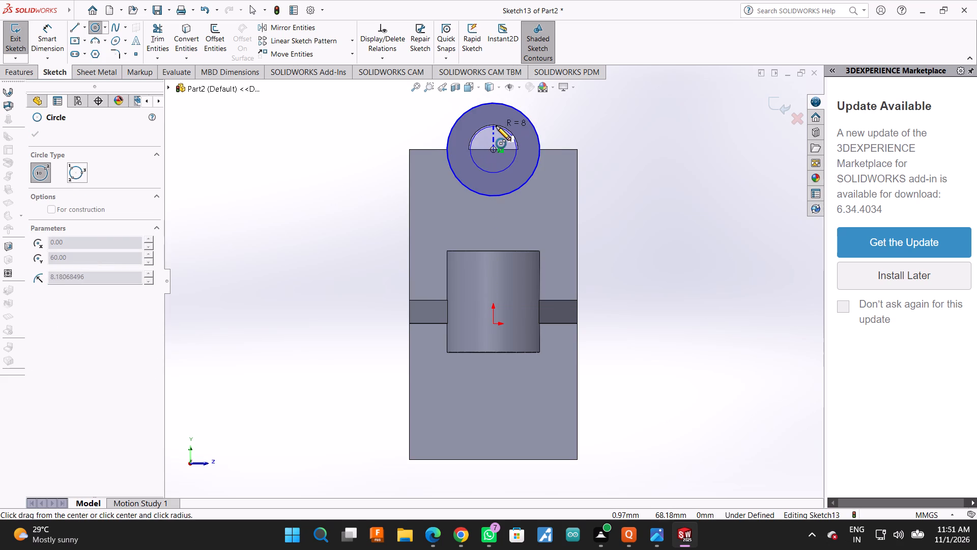
pyautogui.click(498, 124)
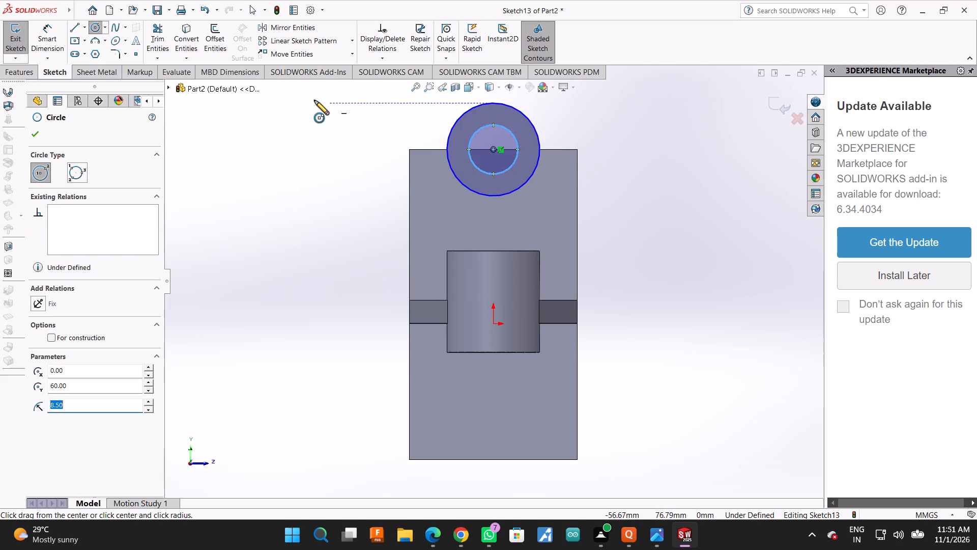
pyautogui.click(39, 134)
# Extrude the ring between the two circles 17 mm blind from the upper wall toward the first hollow boss.
pyautogui.click(24, 73)
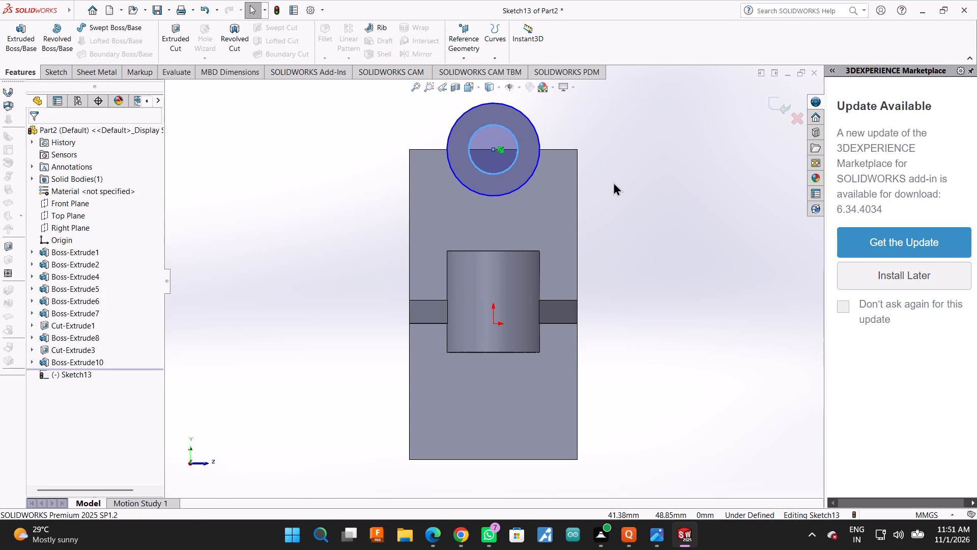
pyautogui.middleClick(624, 162)
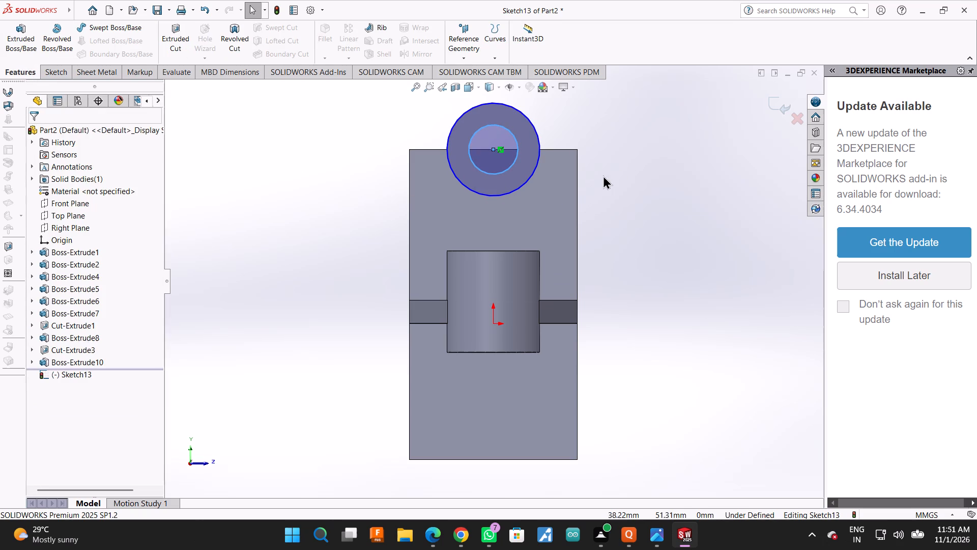
pyautogui.click(4, 75)
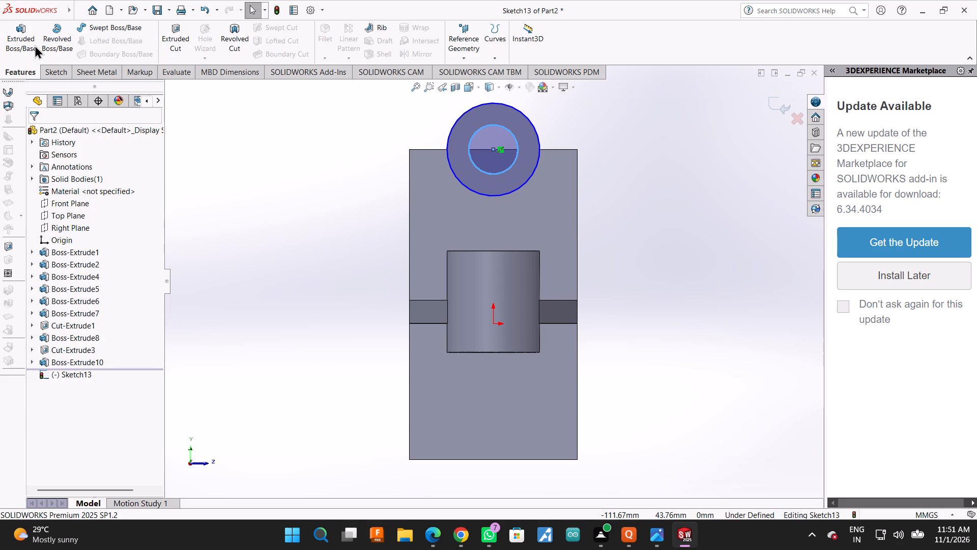
pyautogui.click(30, 43)
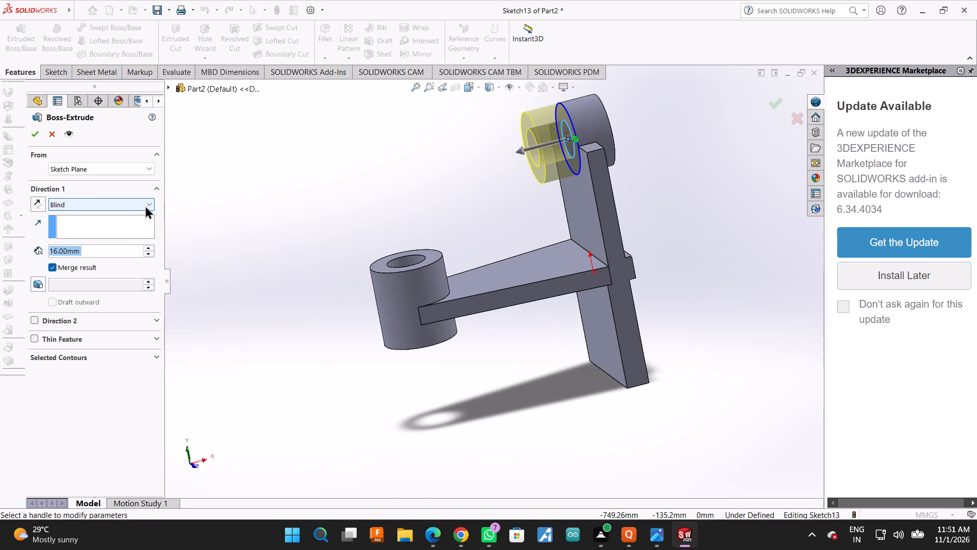
pyautogui.write('17')
pyautogui.press('Return')
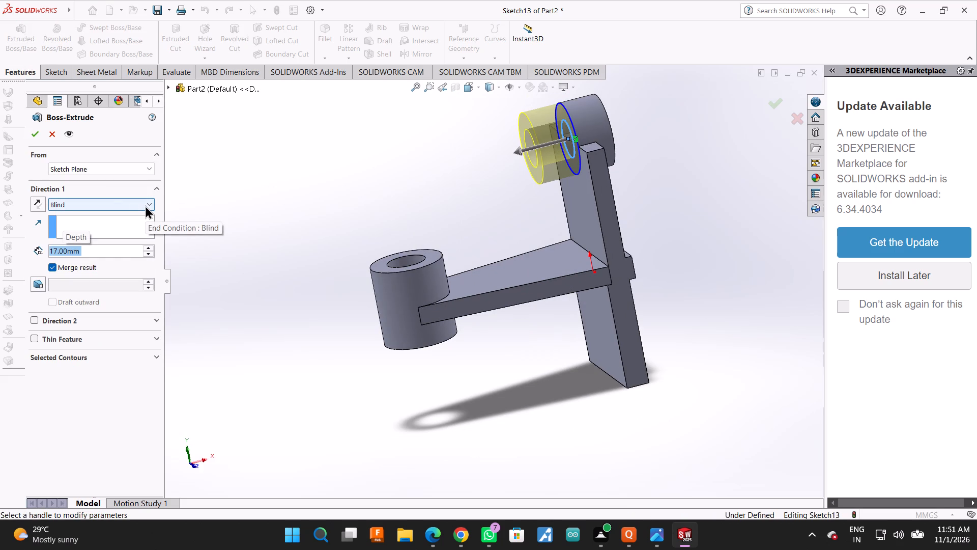
pyautogui.click(37, 133)
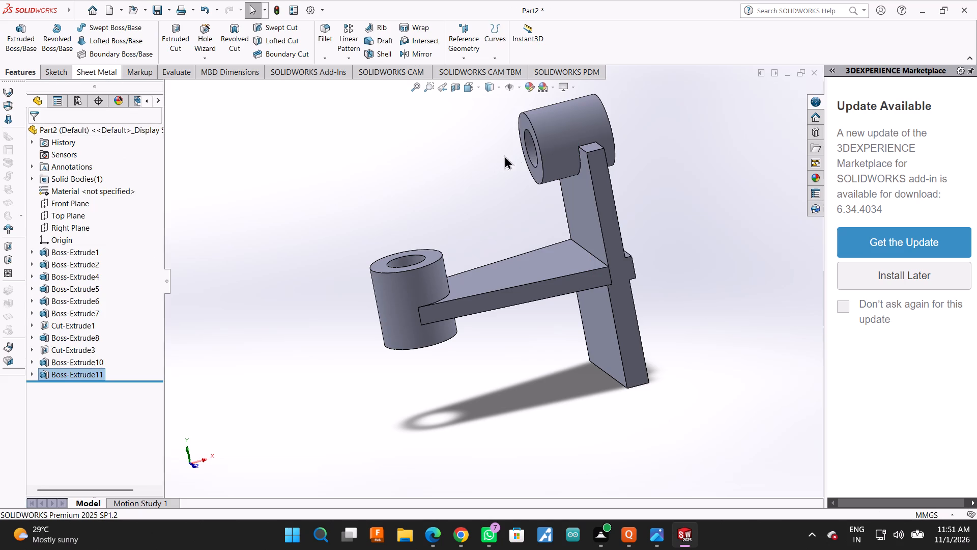
# Sketch an 8.5 mm radius circle on the upper boss's end face, concentric with and matching its bore.
pyautogui.click(527, 125)
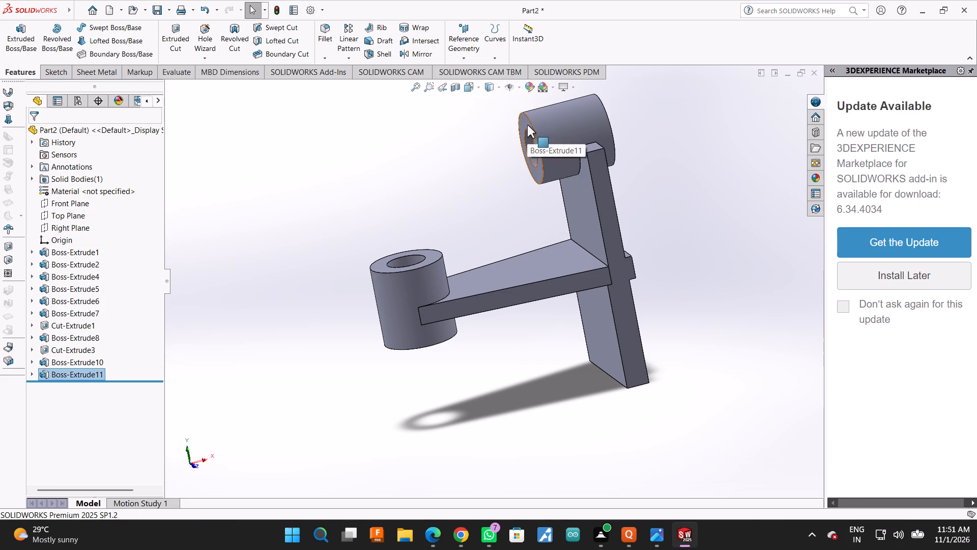
pyautogui.click(575, 98)
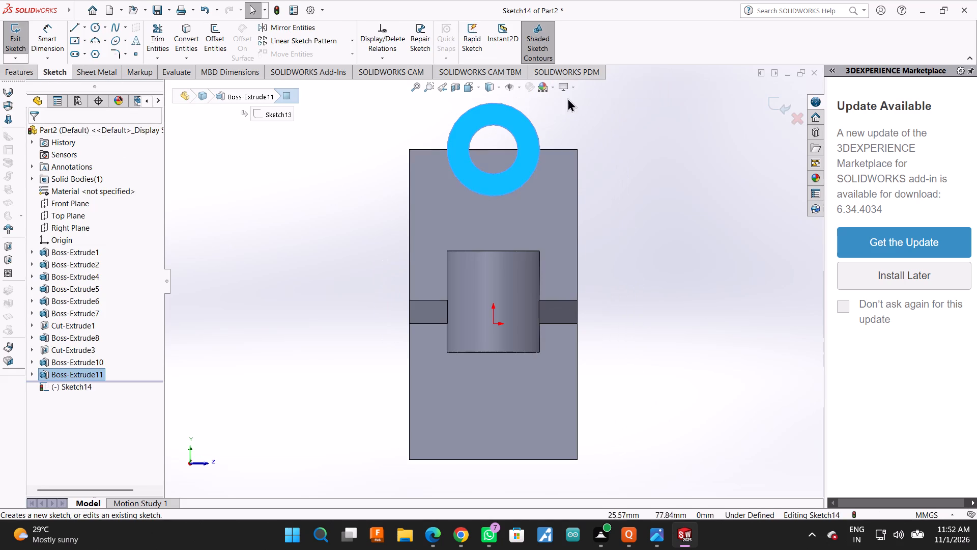
pyautogui.click(94, 25)
pyautogui.click(495, 150)
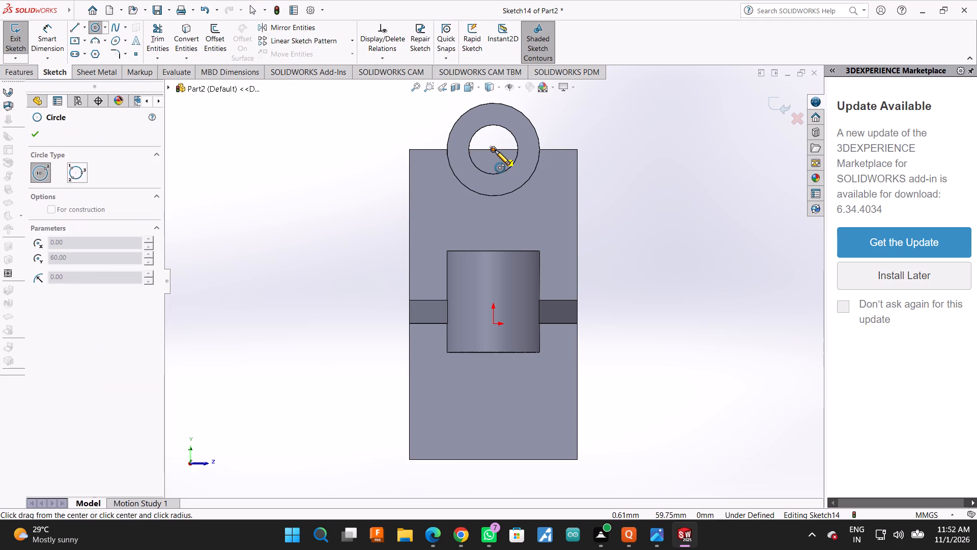
pyautogui.click(498, 175)
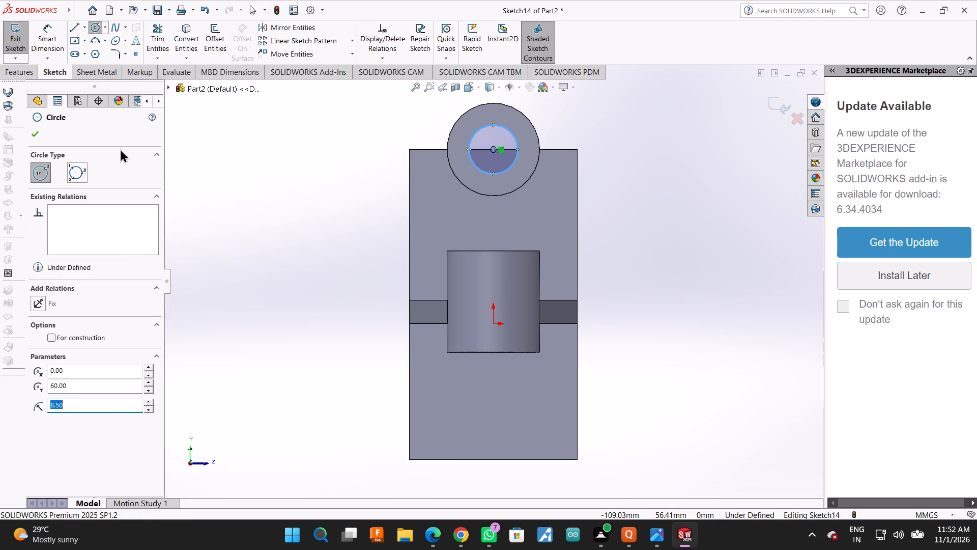
pyautogui.click(42, 139)
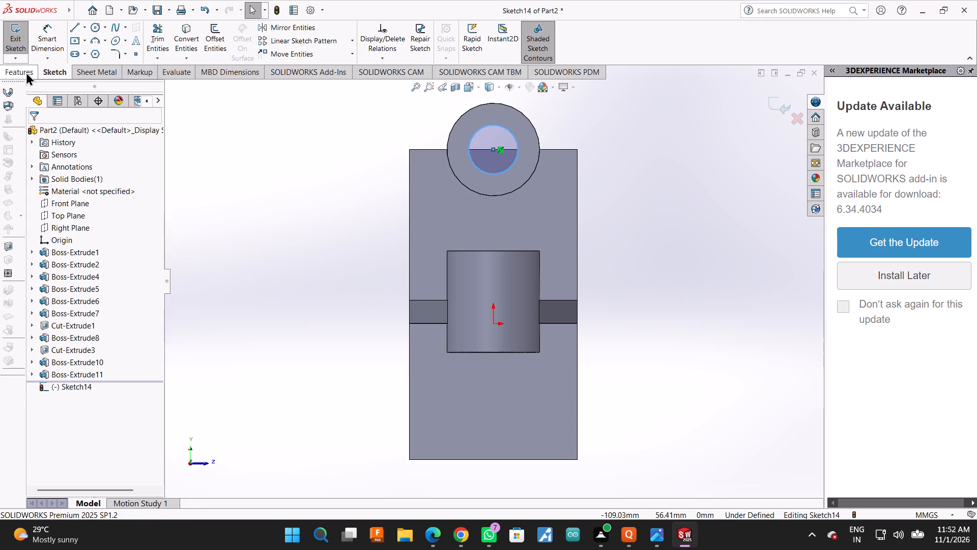
# Cut-extrude the bore circle 33 mm blind through the upper boss and wall.
pyautogui.click(26, 72)
pyautogui.click(185, 26)
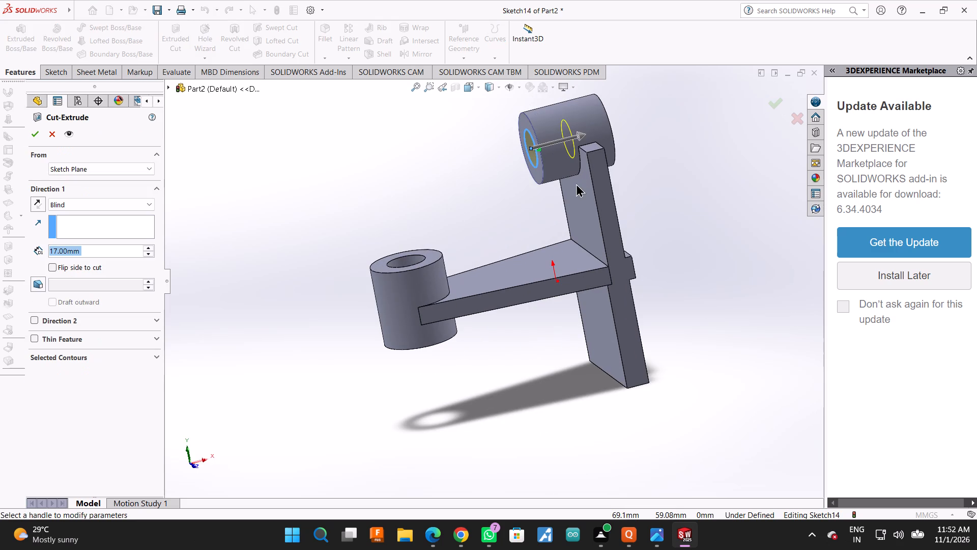
pyautogui.press('8')
pyautogui.press('Return')
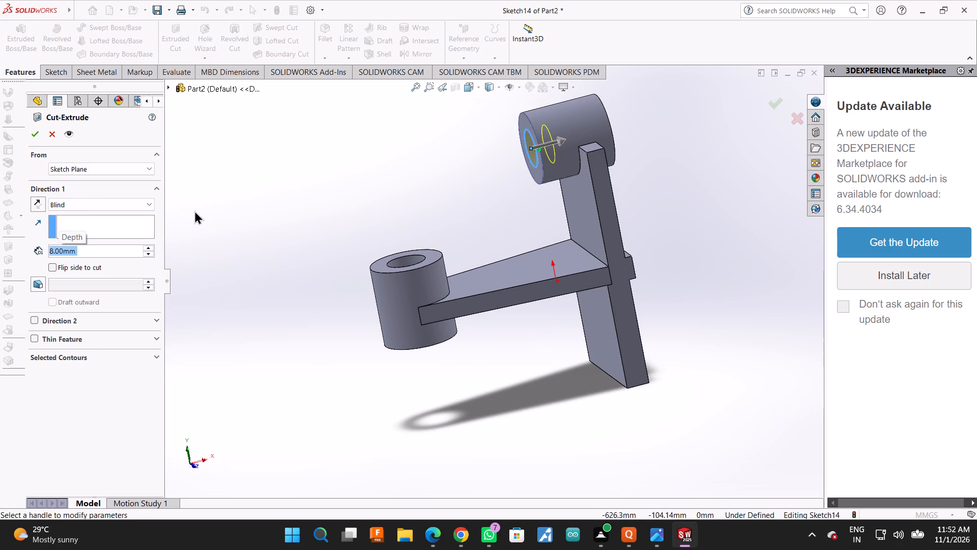
pyautogui.write('33')
pyautogui.press('Return')
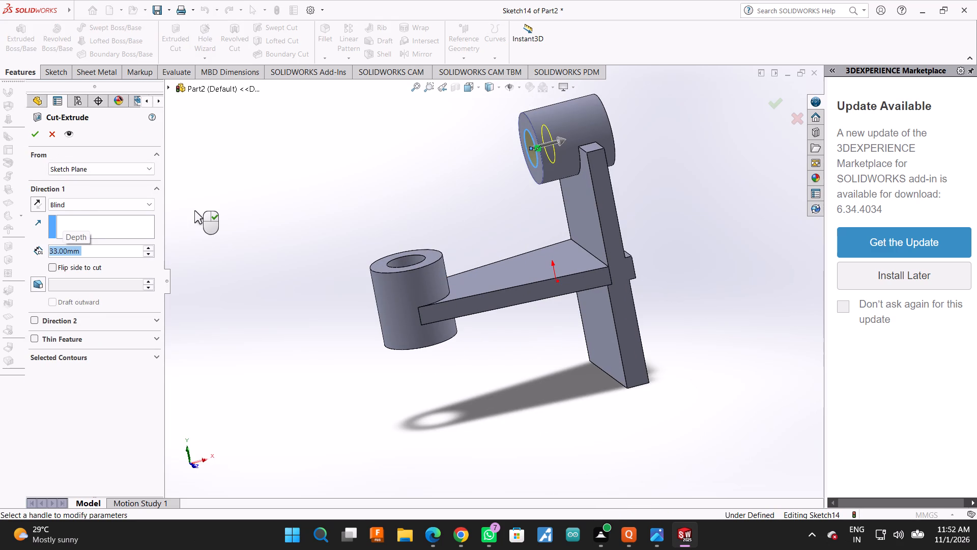
pyautogui.click(38, 129)
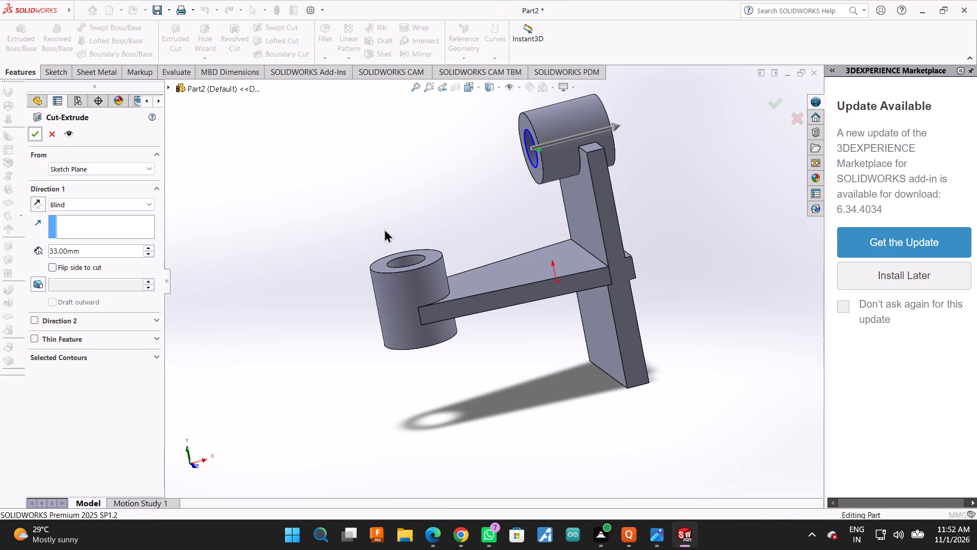
# Examine the bored upper boss and the overall part from an angled view.
pyautogui.moveTo(384, 229); pyautogui.dragTo(428, 207, button='middle')
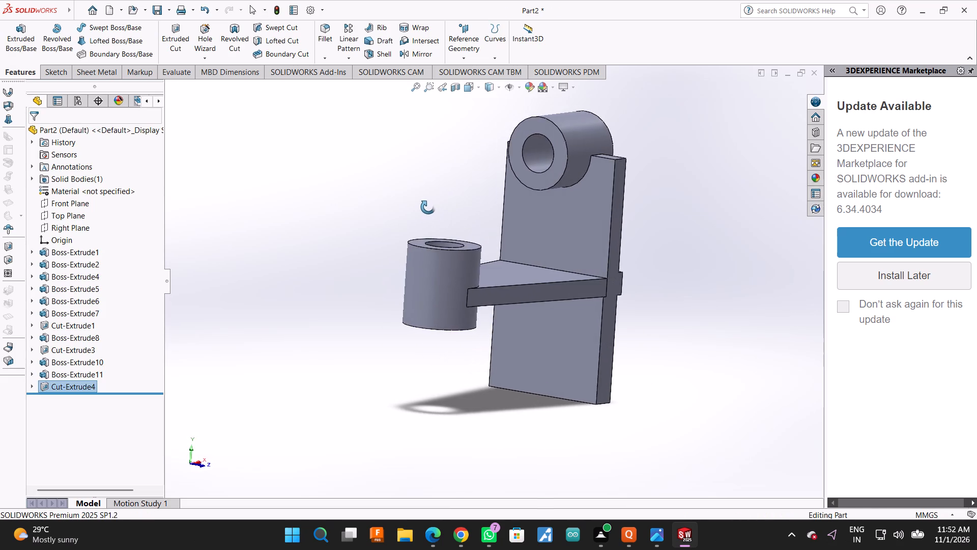
pyautogui.moveTo(428, 207); pyautogui.dragTo(423, 206, button='middle')
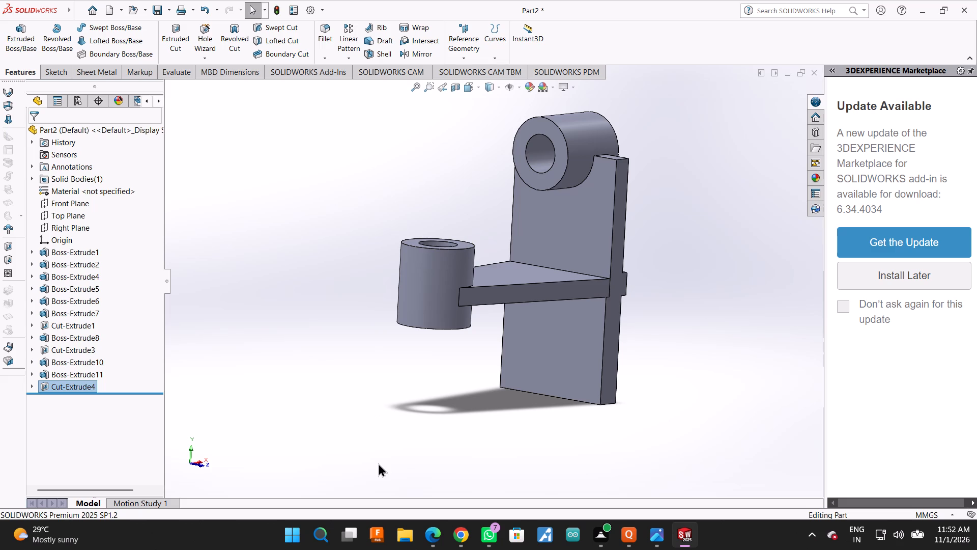
pyautogui.scroll(2, 614, 238)
pyautogui.scroll(-2, 533, 237)
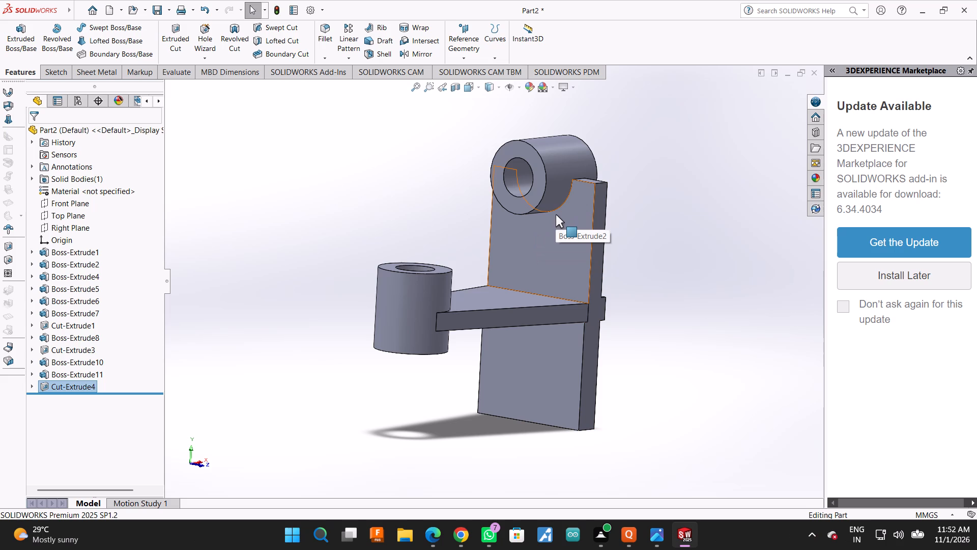
pyautogui.scroll(1, 596, 274)
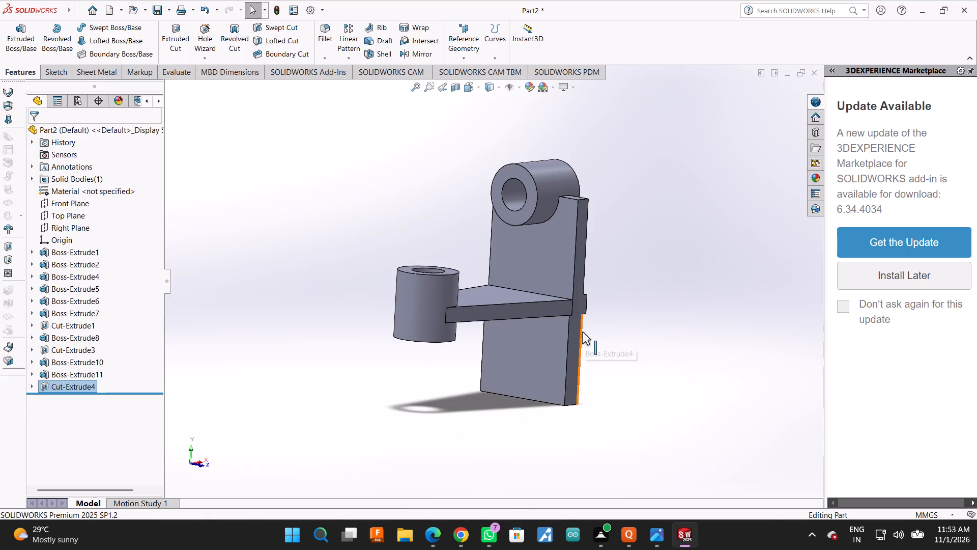
pyautogui.scroll(2, 582, 332)
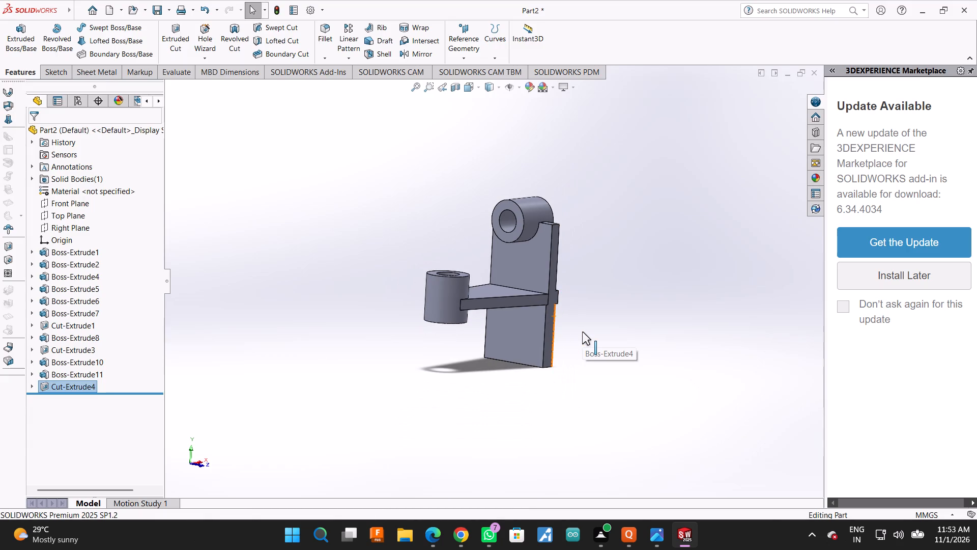
pyautogui.scroll(-1, 532, 295)
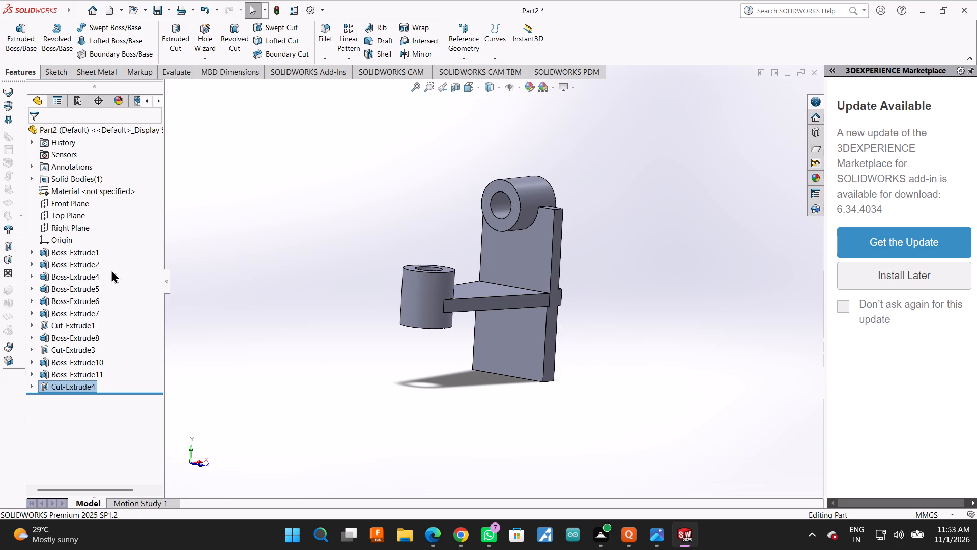
# Start a new line sketch on the Front Plane, viewed normal to the plane.
pyautogui.click(74, 208)
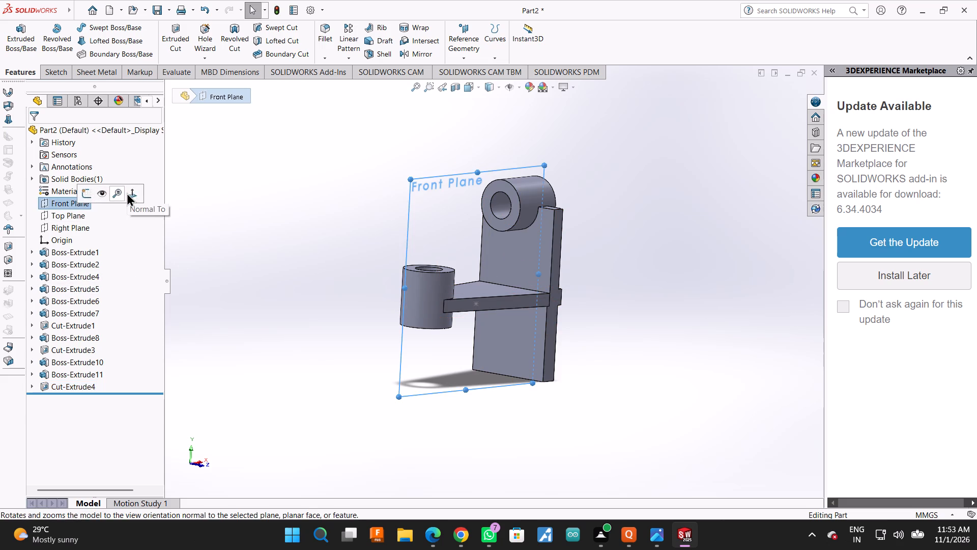
pyautogui.click(127, 193)
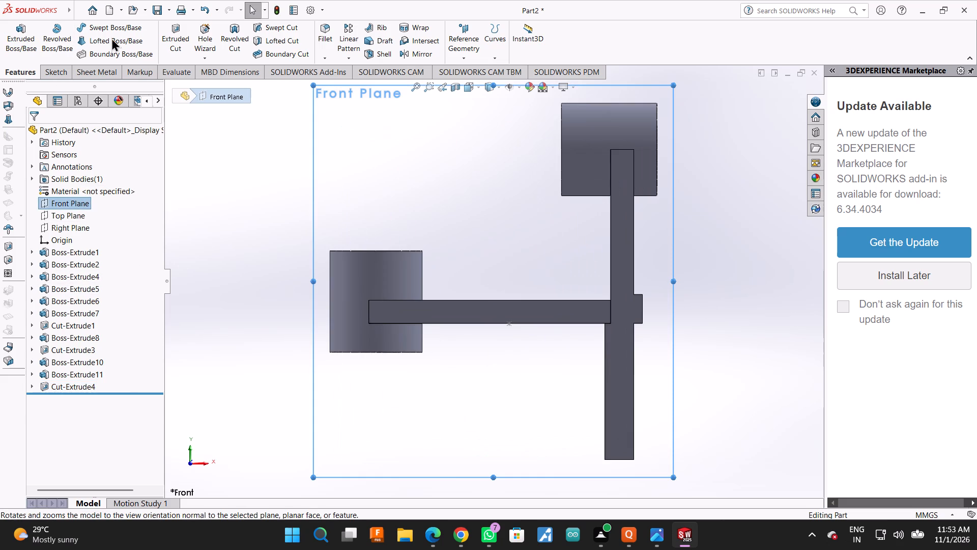
pyautogui.click(59, 71)
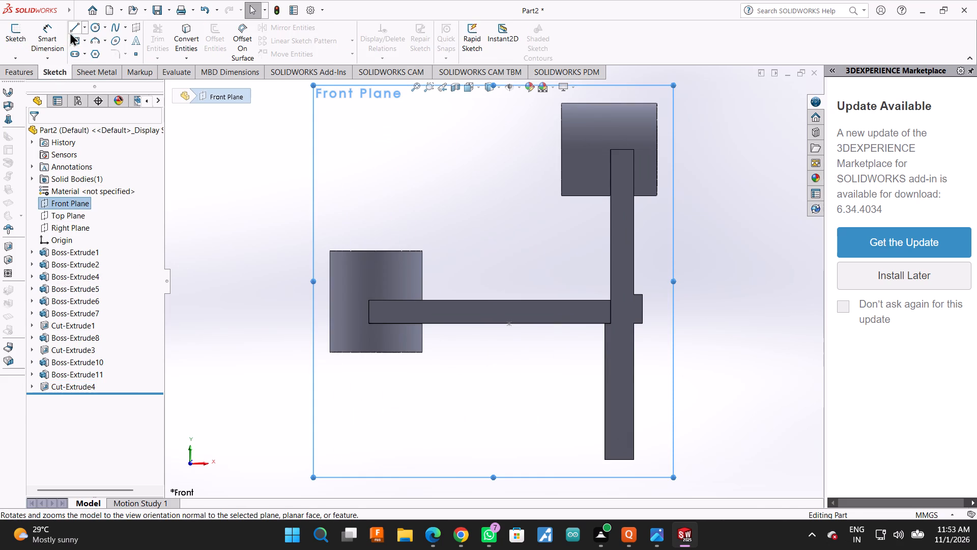
pyautogui.click(71, 32)
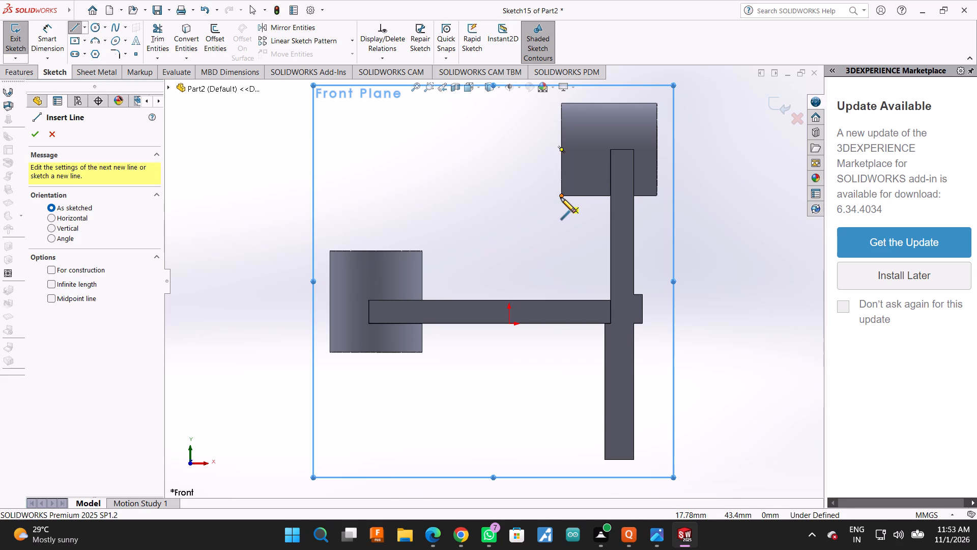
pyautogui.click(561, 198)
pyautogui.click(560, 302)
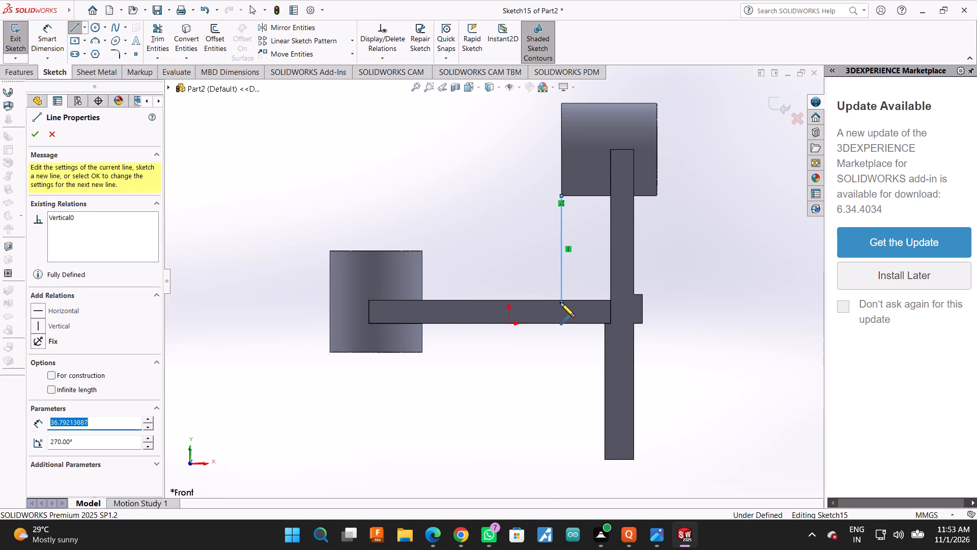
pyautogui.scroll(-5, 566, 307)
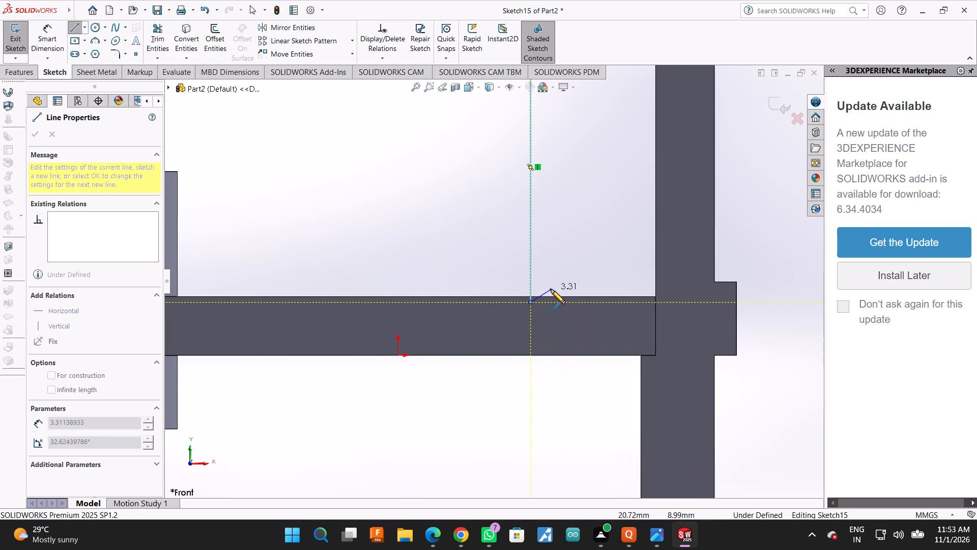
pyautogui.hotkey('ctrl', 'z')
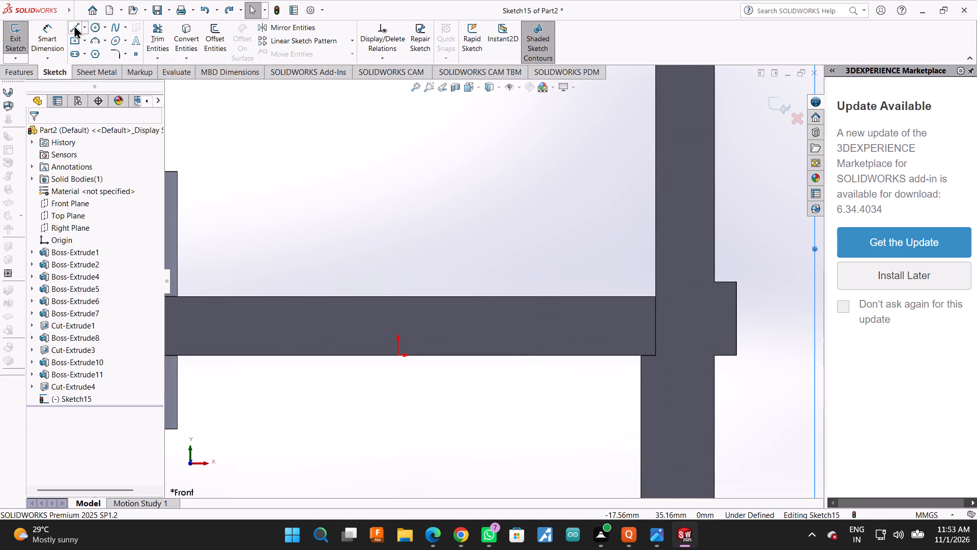
# Sketch a vertical line about 36 mm long from the upper boss's lower outer corner down to the tapering plate's top edge.
pyautogui.click(74, 25)
pyautogui.scroll(3, 519, 242)
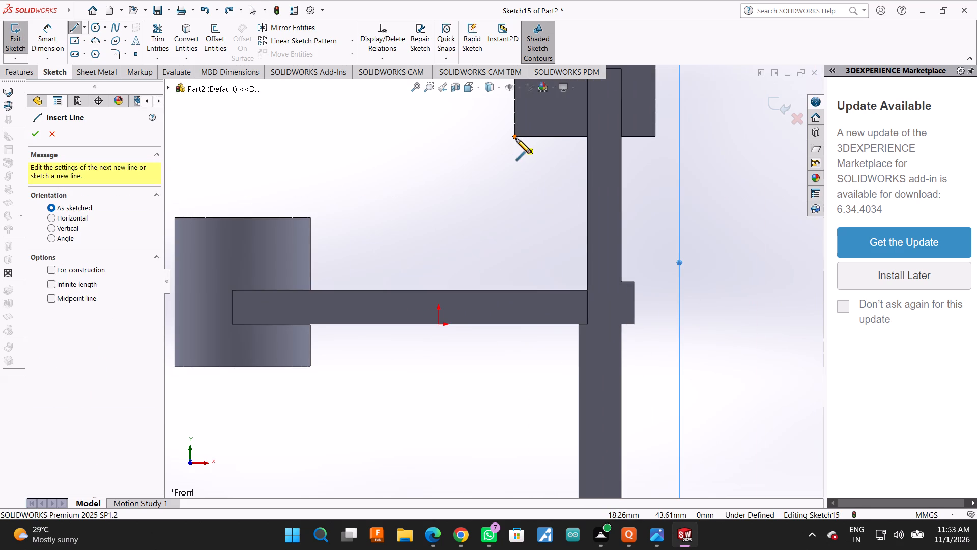
pyautogui.click(516, 139)
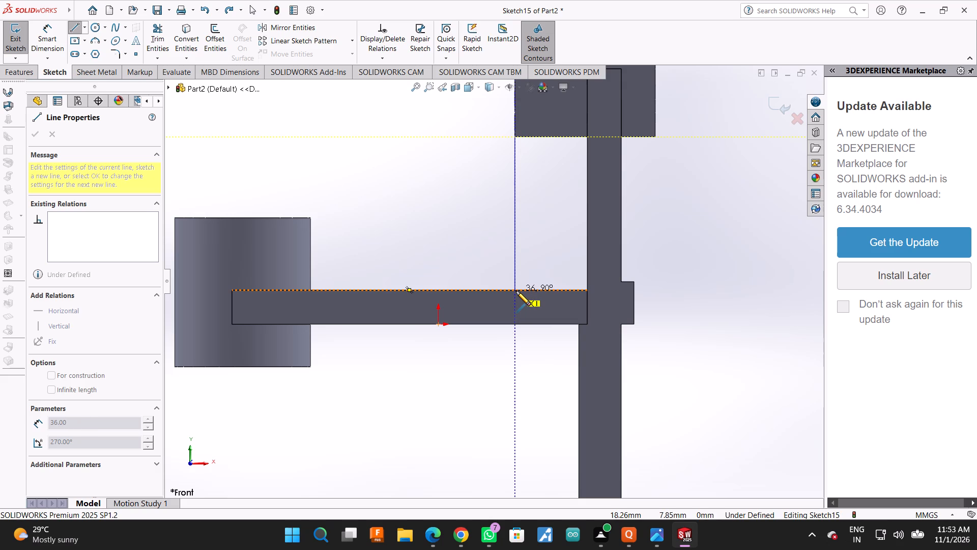
pyautogui.click(516, 291)
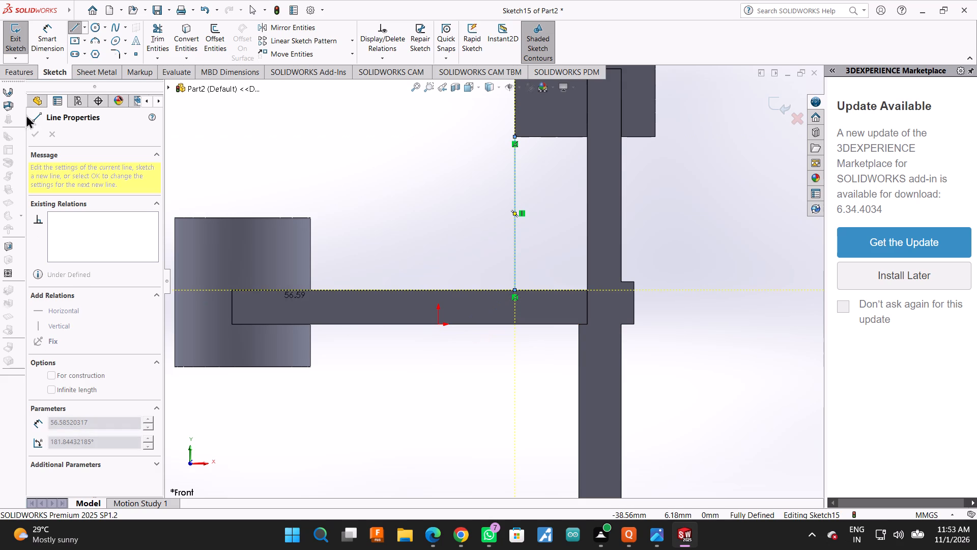
# Create a 7 mm thick rib from the vertical line, on both sides and parallel to the sketch, with the material side flipped toward the wall.
pyautogui.click(25, 69)
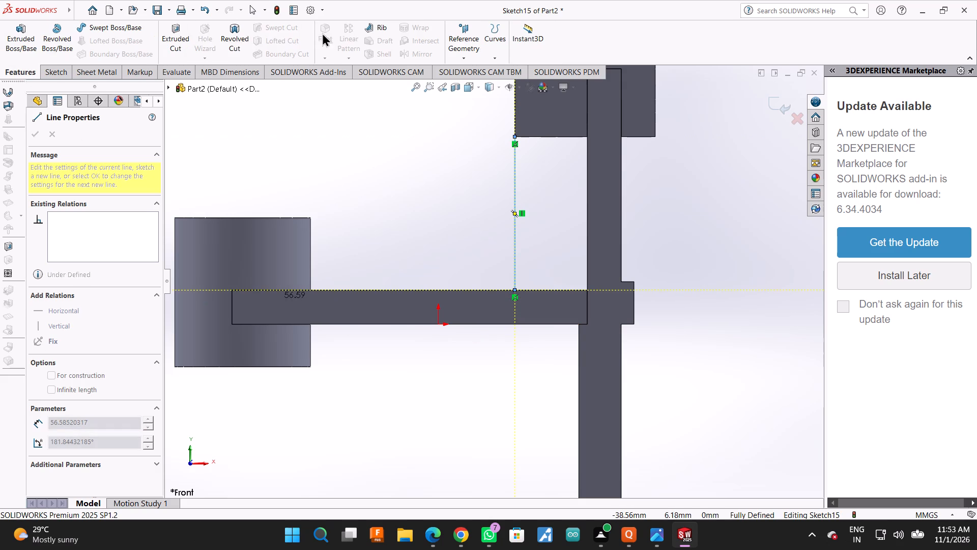
pyautogui.click(367, 25)
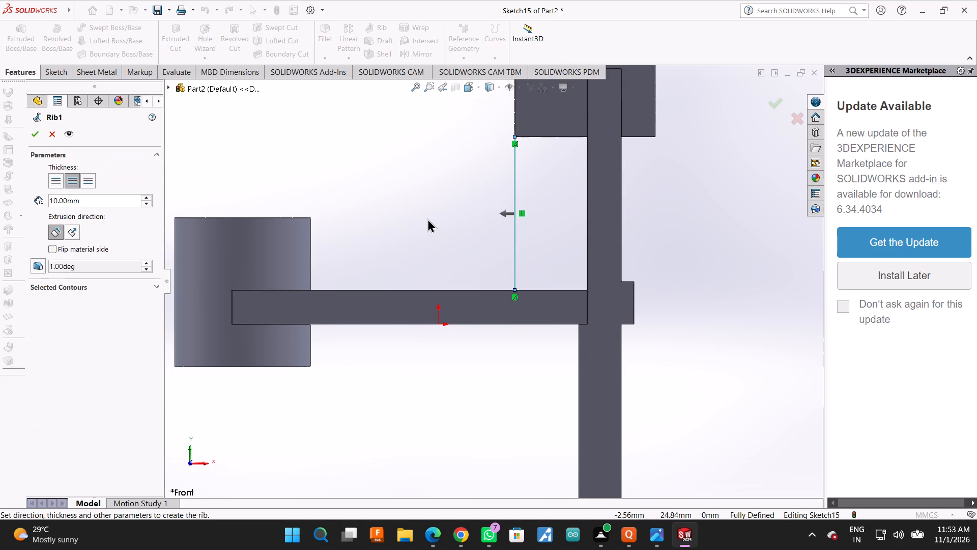
pyautogui.middleClick(480, 242)
pyautogui.scroll(1, 481, 246)
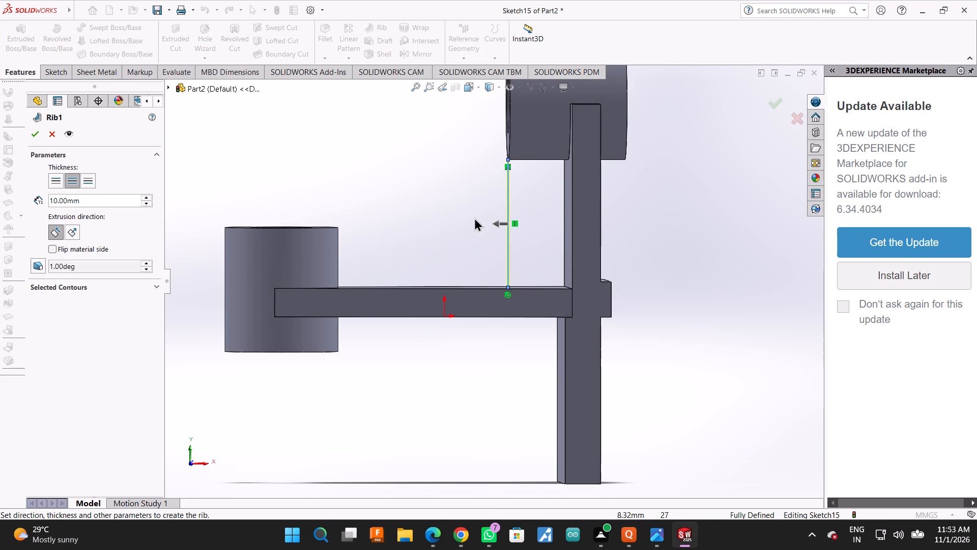
pyautogui.moveTo(353, 167); pyautogui.dragTo(423, 229, button='middle')
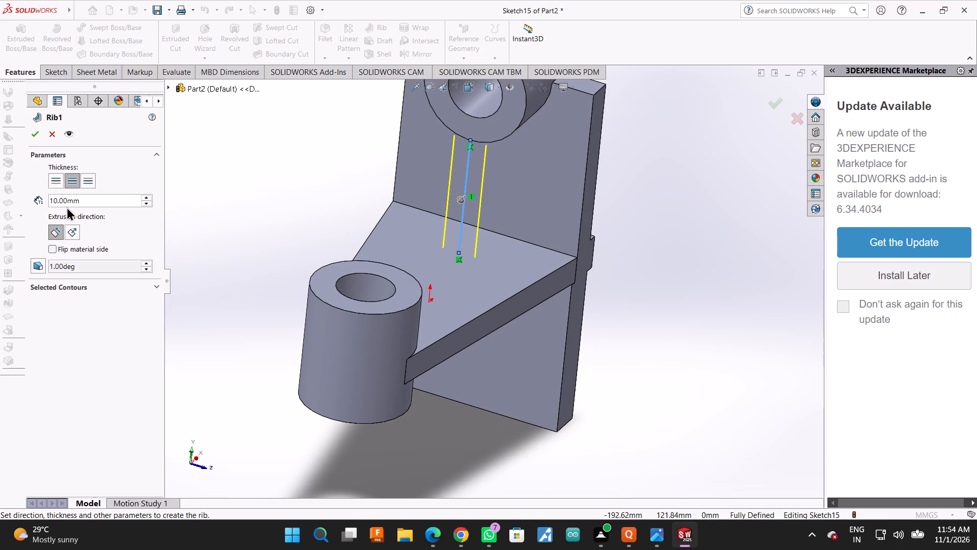
pyautogui.click(67, 231)
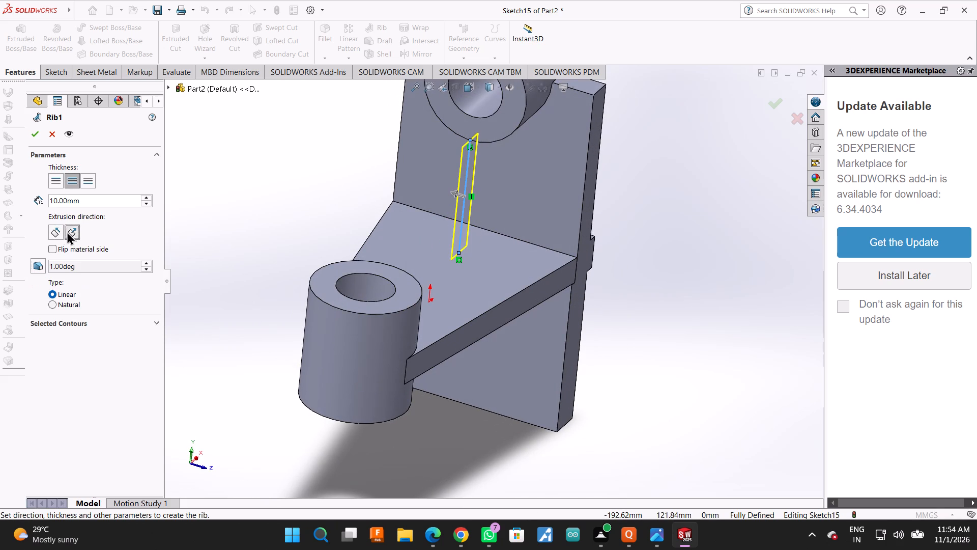
pyautogui.click(60, 231)
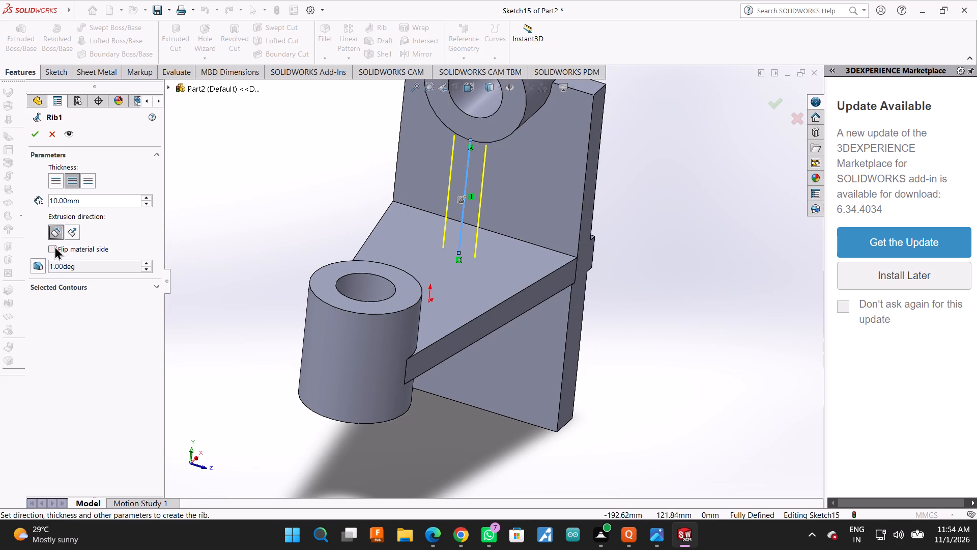
pyautogui.click(54, 246)
pyautogui.doubleClick(85, 201)
pyautogui.press('7')
pyautogui.press('Return')
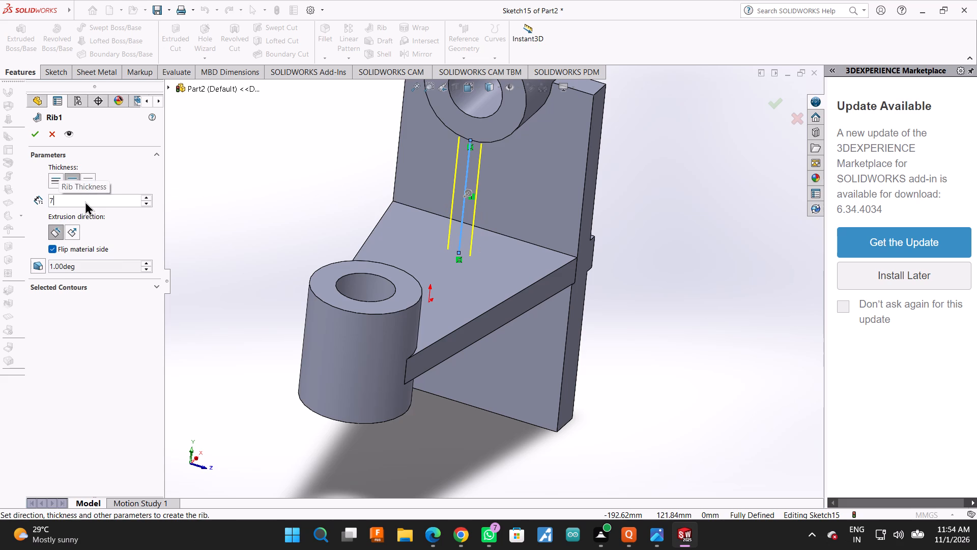
pyautogui.click(35, 138)
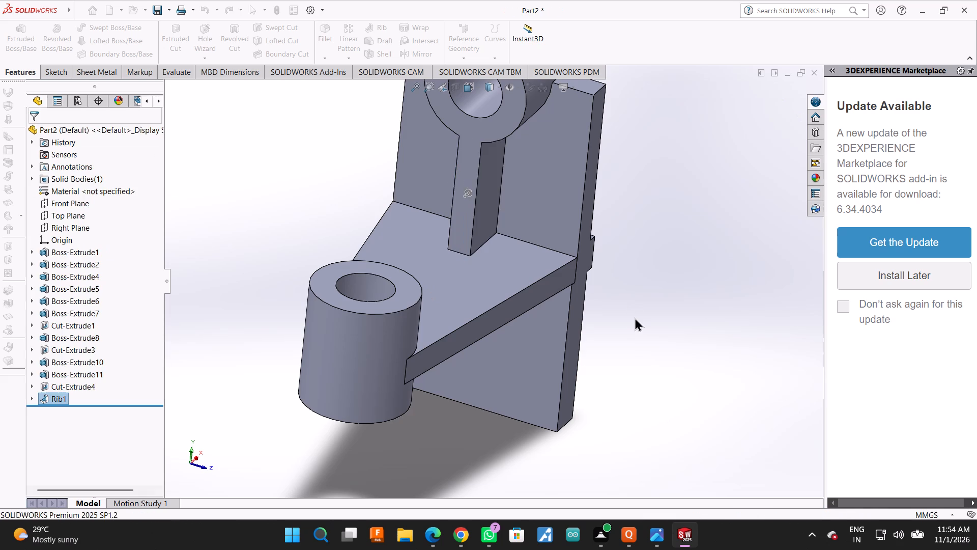
# On the Front Plane, sketch a horizontal line about 48 mm long from the first hollow boss's top corner to the vertical rib's outer edge.
pyautogui.middleClick(635, 317)
pyautogui.moveTo(672, 295); pyautogui.dragTo(645, 304, button='middle')
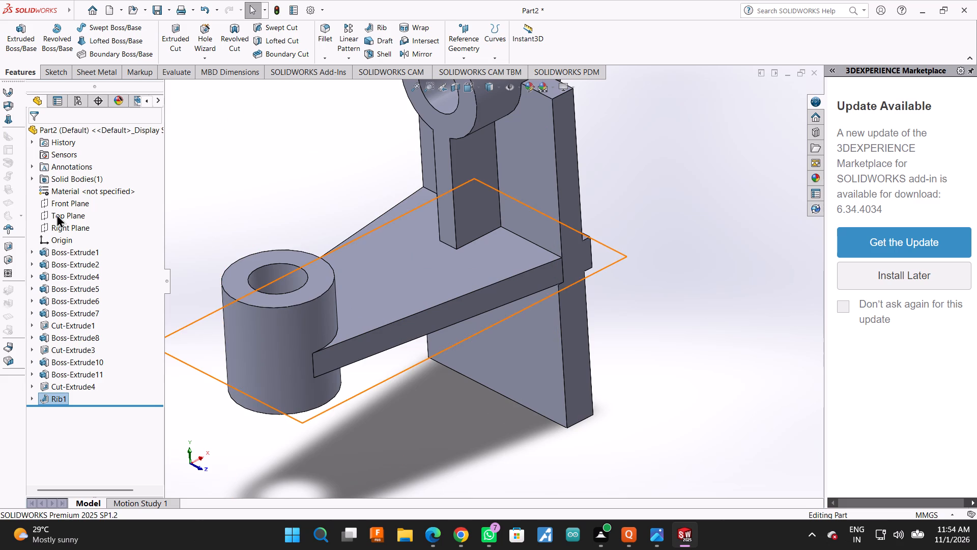
pyautogui.click(61, 207)
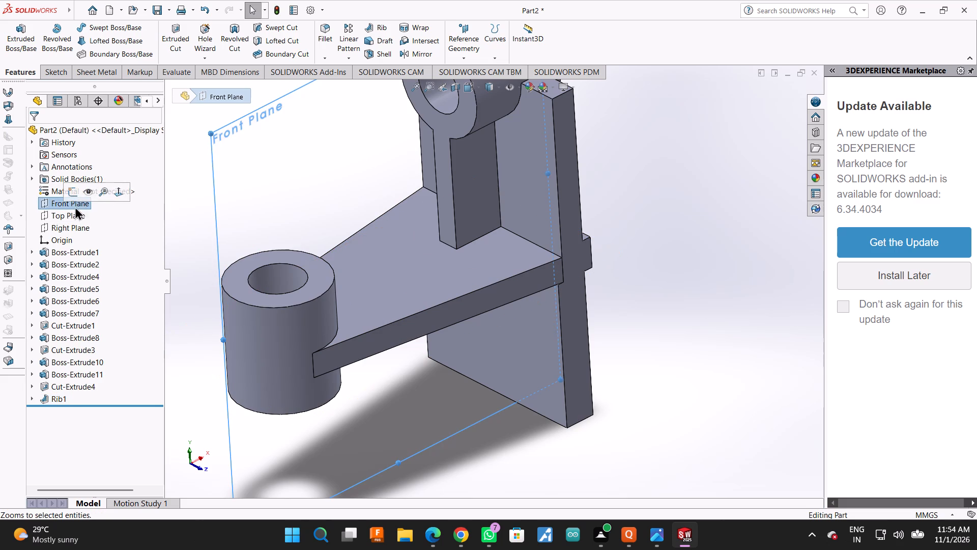
pyautogui.click(75, 206)
pyautogui.click(99, 206)
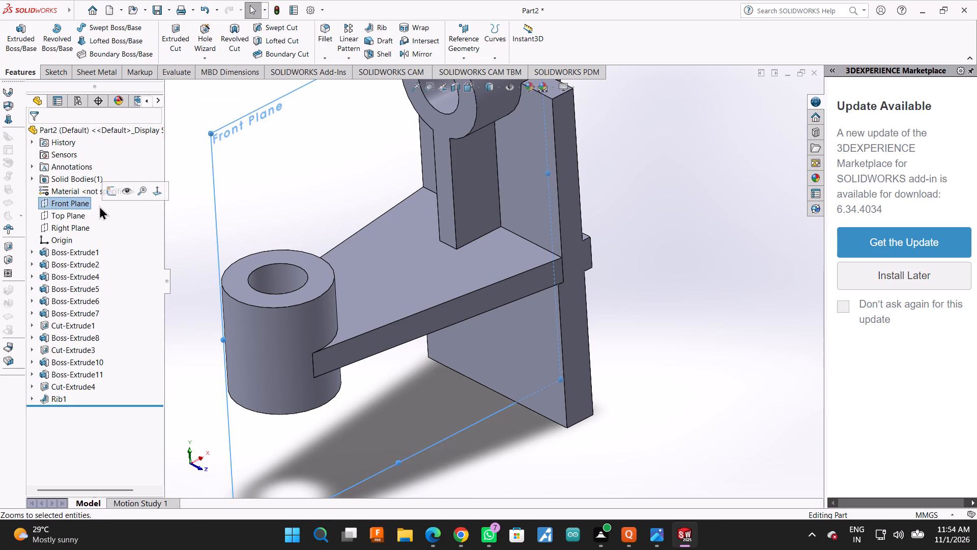
pyautogui.click(158, 189)
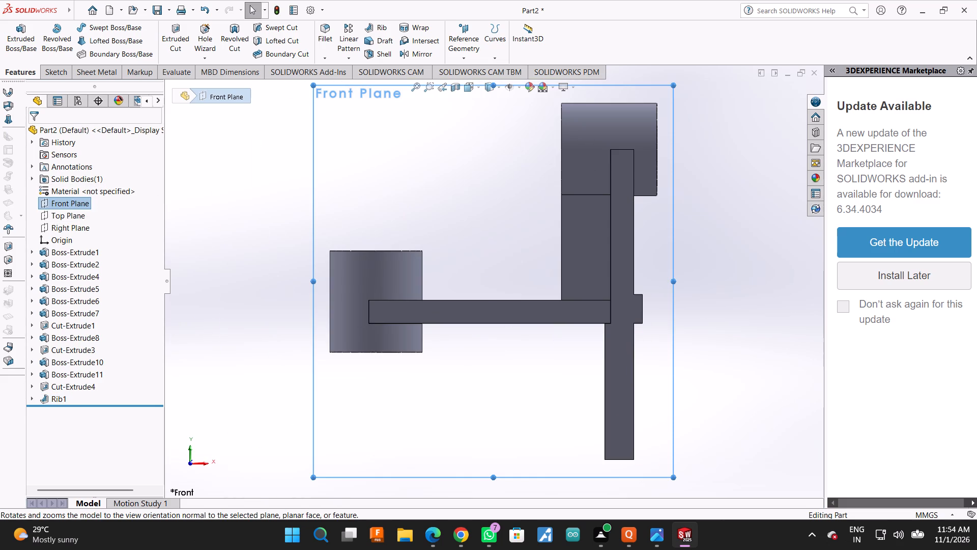
pyautogui.click(50, 68)
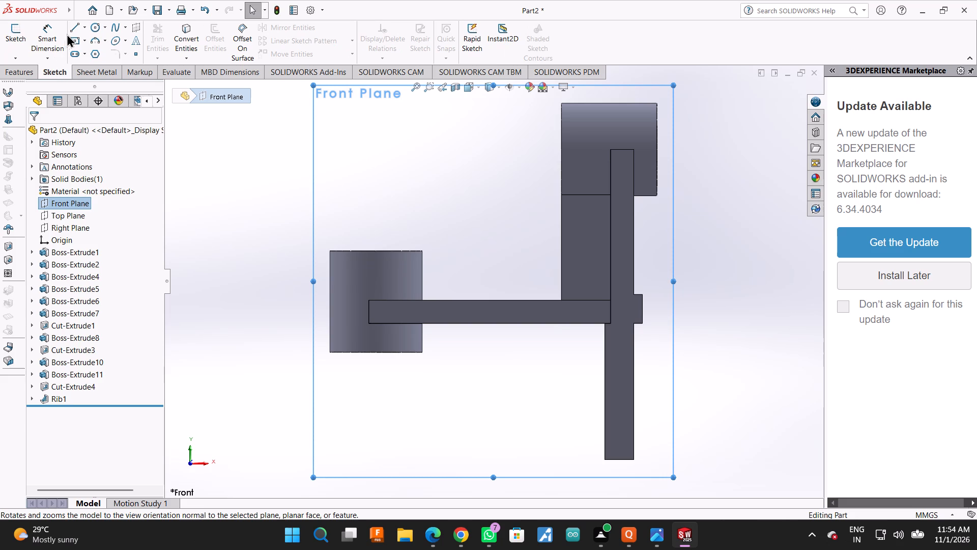
pyautogui.click(70, 32)
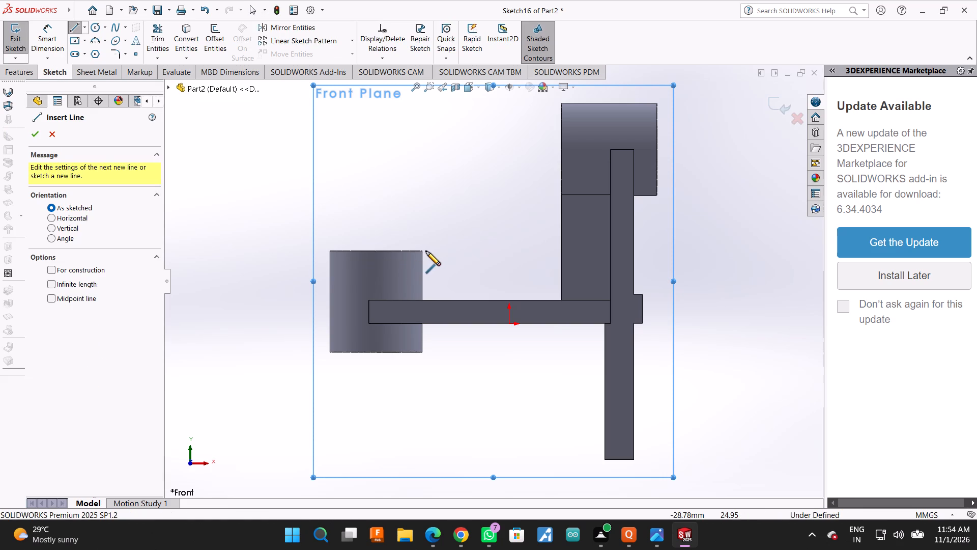
pyautogui.click(423, 251)
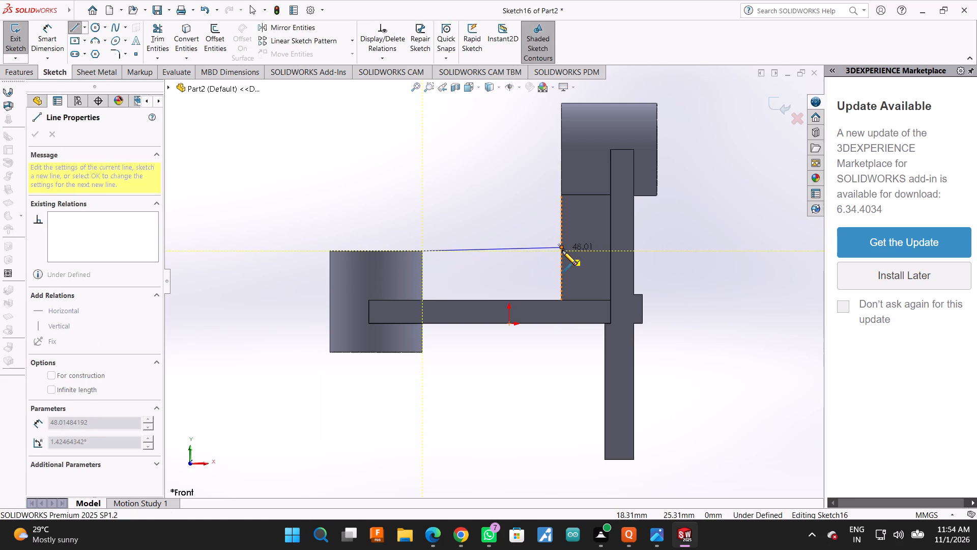
pyautogui.click(562, 251)
# Create a 7 mm thick rib from the horizontal line down to the tapering plate, on both sides and parallel to the sketch.
pyautogui.click(24, 75)
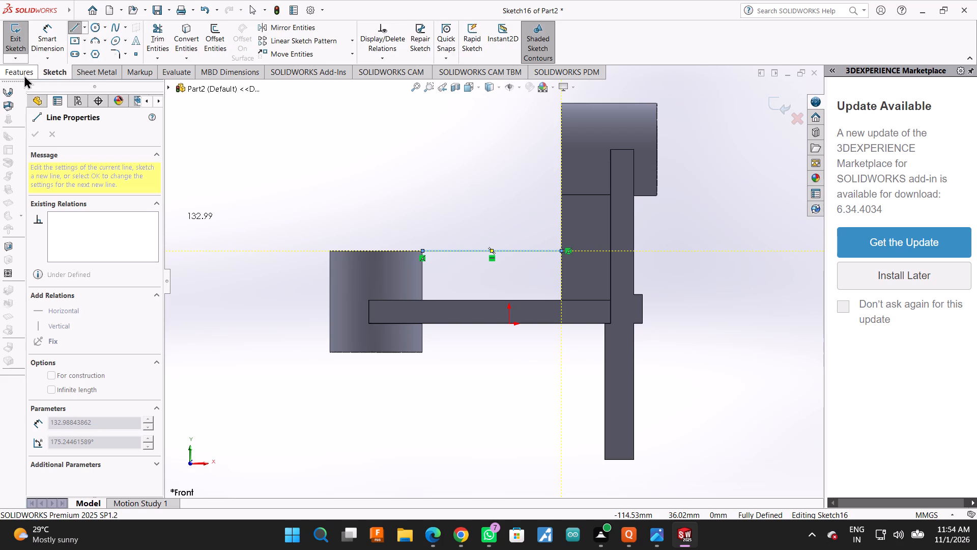
pyautogui.click(372, 30)
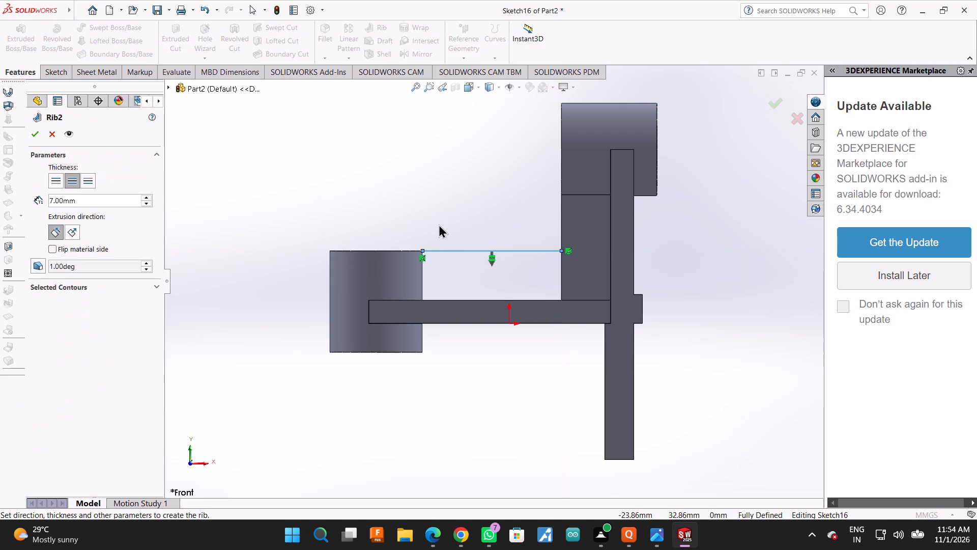
pyautogui.moveTo(437, 217); pyautogui.dragTo(470, 322, button='middle')
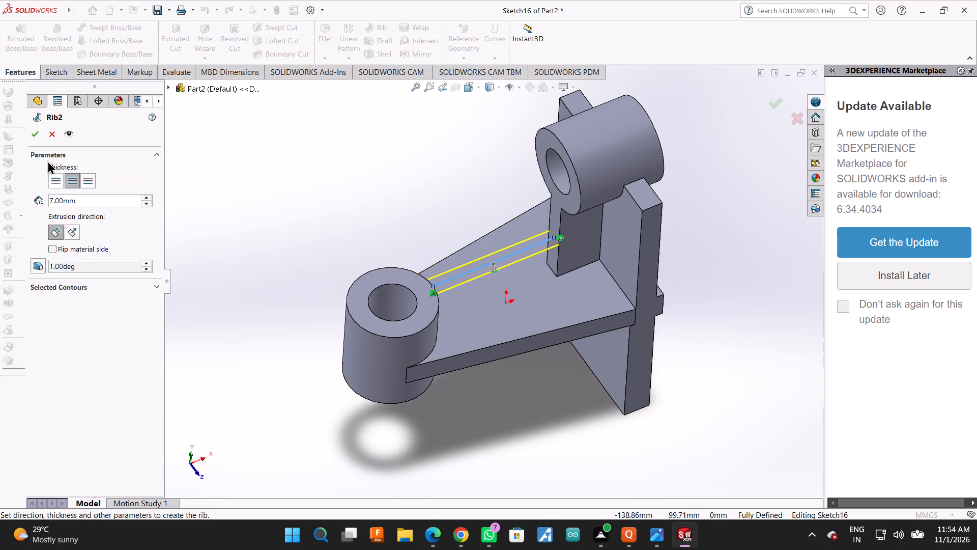
pyautogui.click(35, 135)
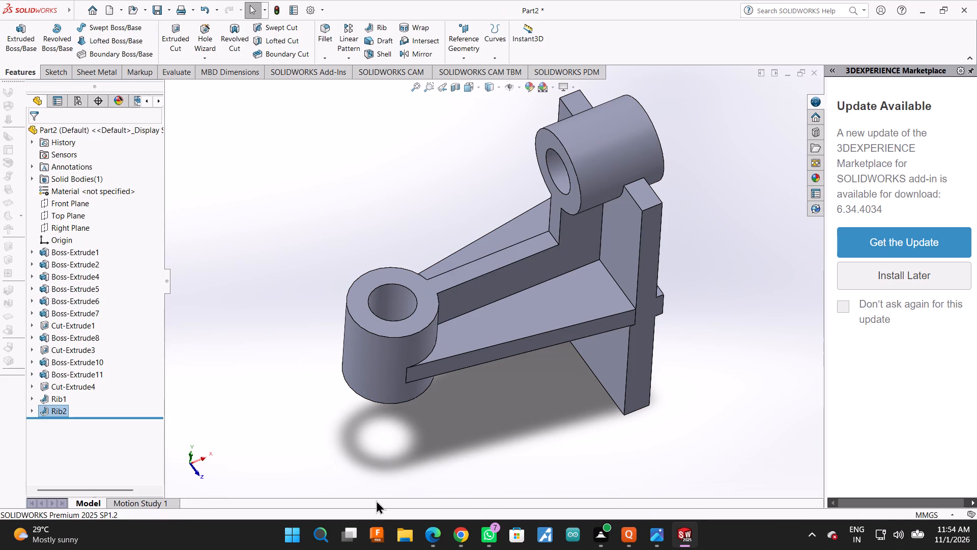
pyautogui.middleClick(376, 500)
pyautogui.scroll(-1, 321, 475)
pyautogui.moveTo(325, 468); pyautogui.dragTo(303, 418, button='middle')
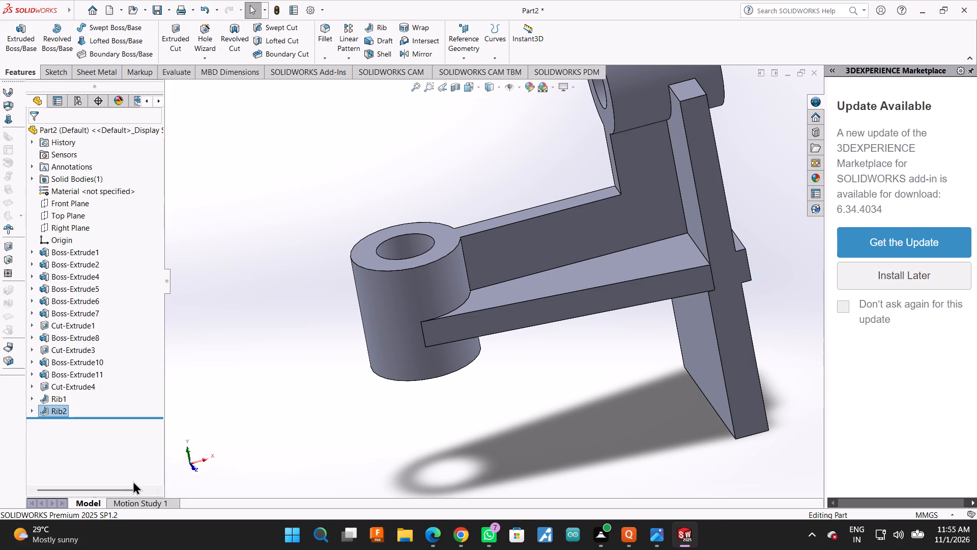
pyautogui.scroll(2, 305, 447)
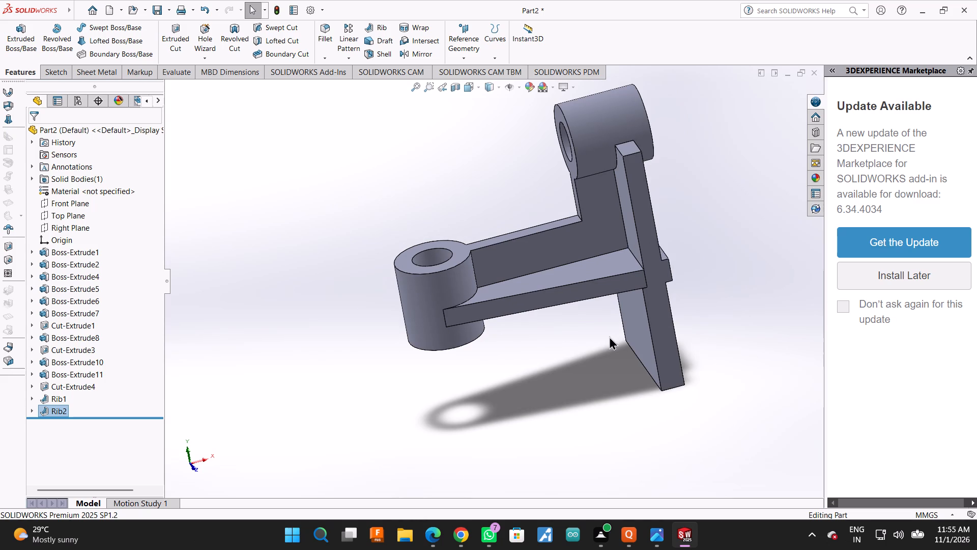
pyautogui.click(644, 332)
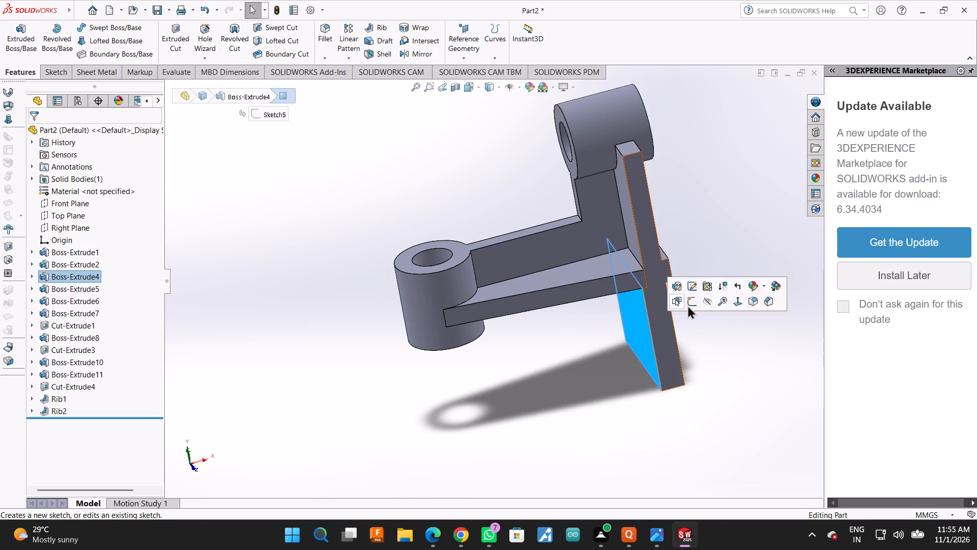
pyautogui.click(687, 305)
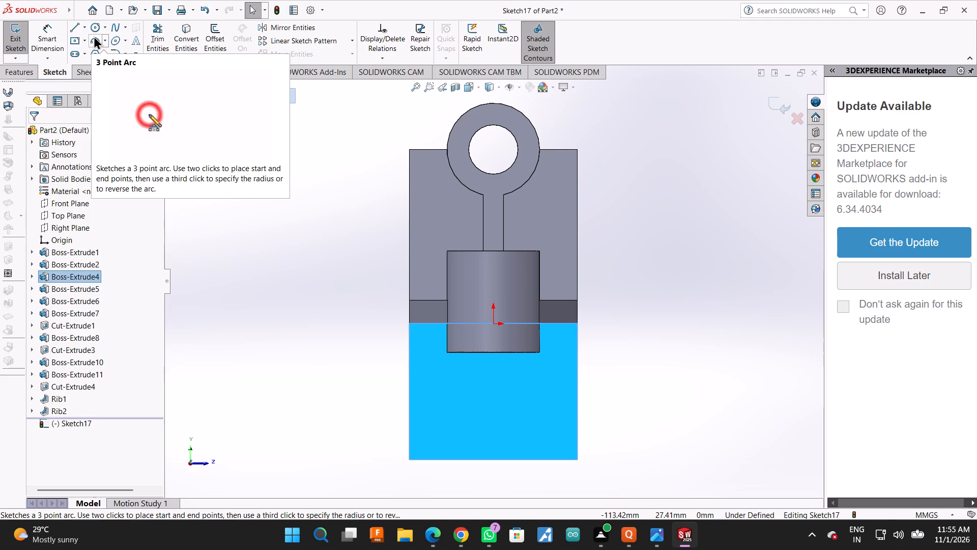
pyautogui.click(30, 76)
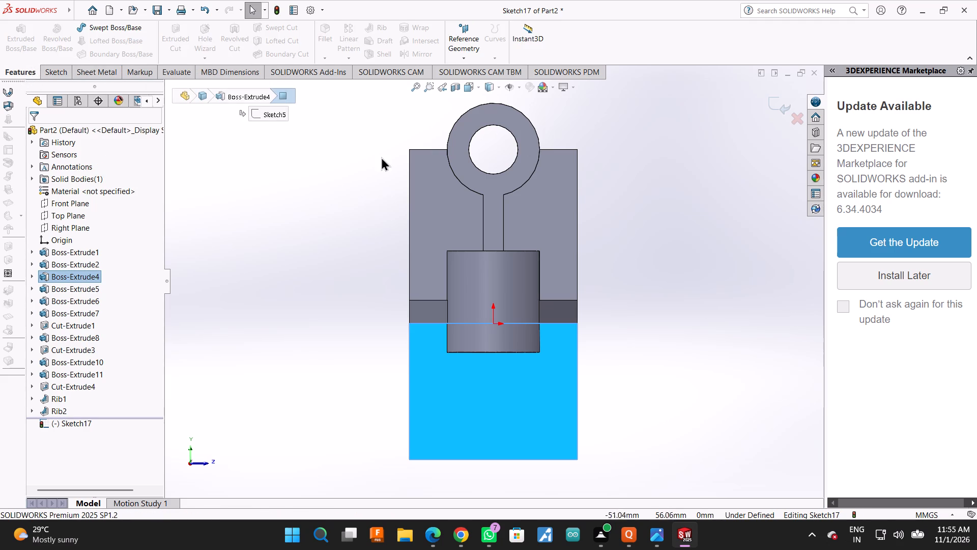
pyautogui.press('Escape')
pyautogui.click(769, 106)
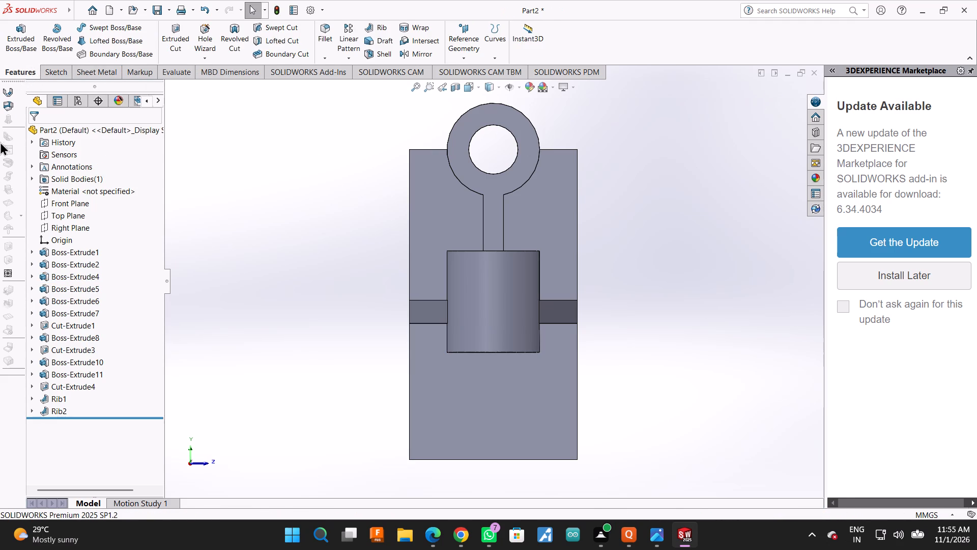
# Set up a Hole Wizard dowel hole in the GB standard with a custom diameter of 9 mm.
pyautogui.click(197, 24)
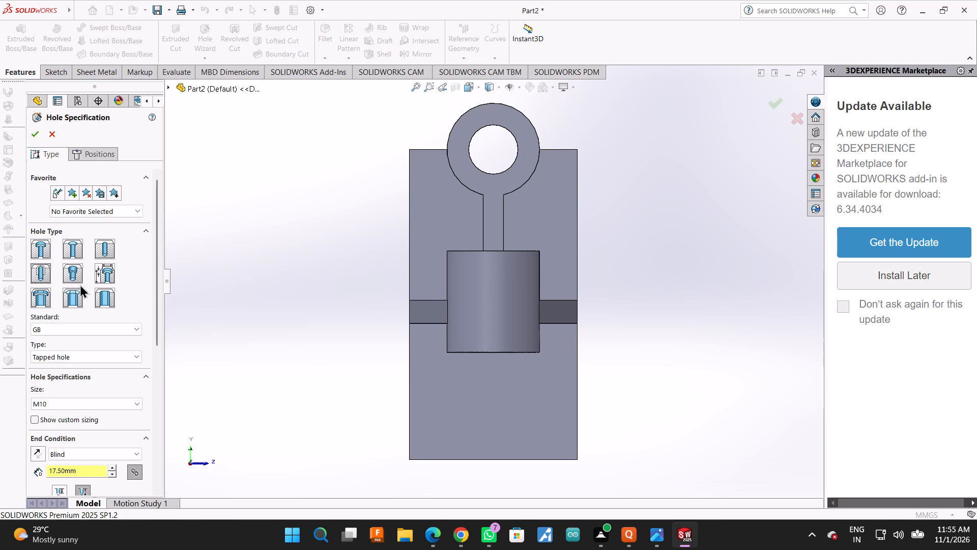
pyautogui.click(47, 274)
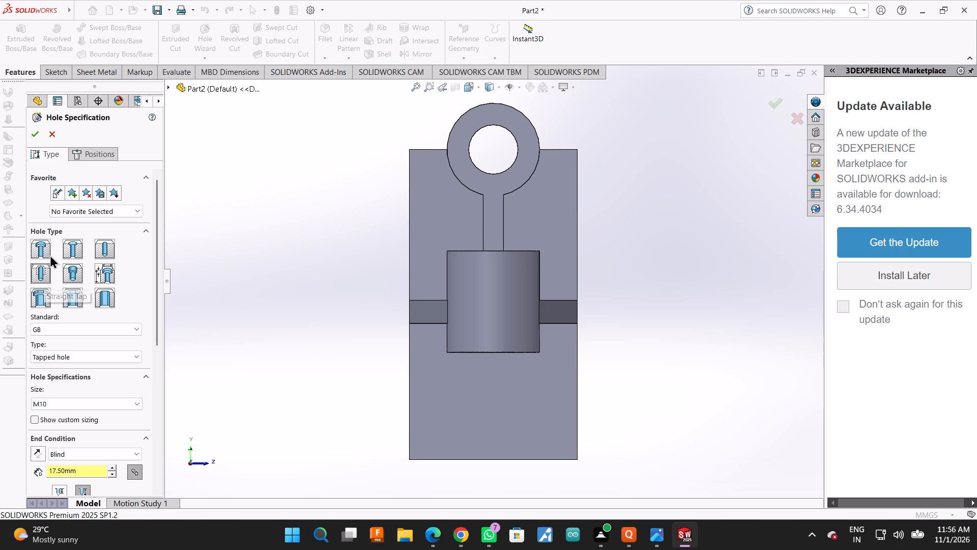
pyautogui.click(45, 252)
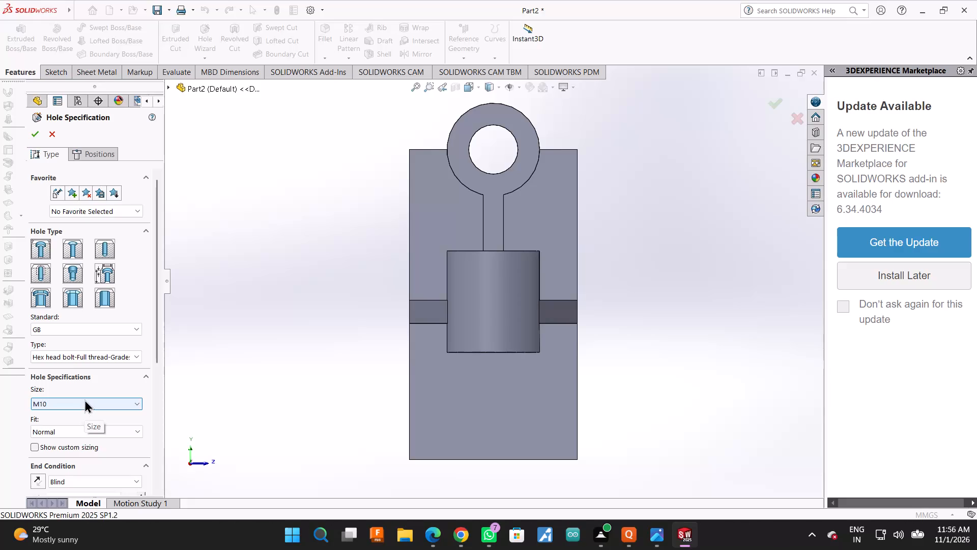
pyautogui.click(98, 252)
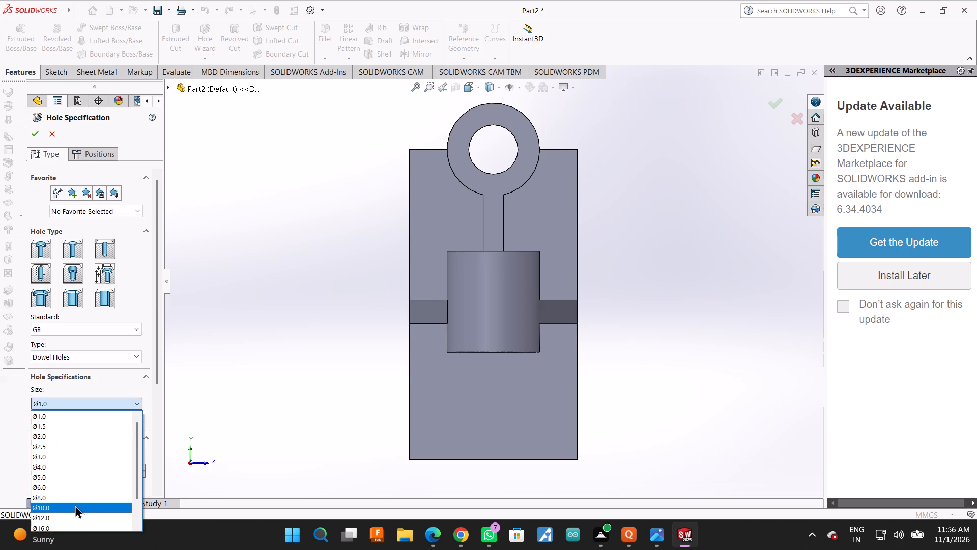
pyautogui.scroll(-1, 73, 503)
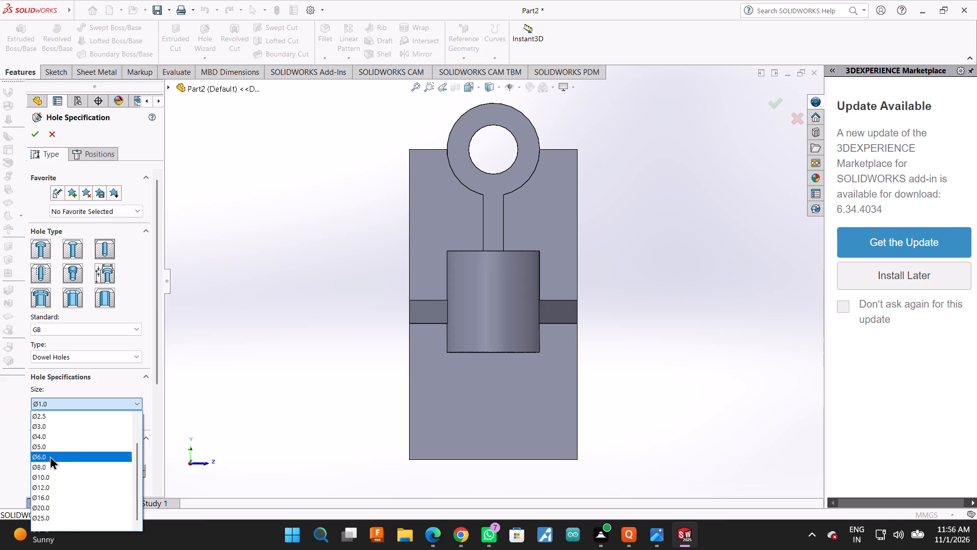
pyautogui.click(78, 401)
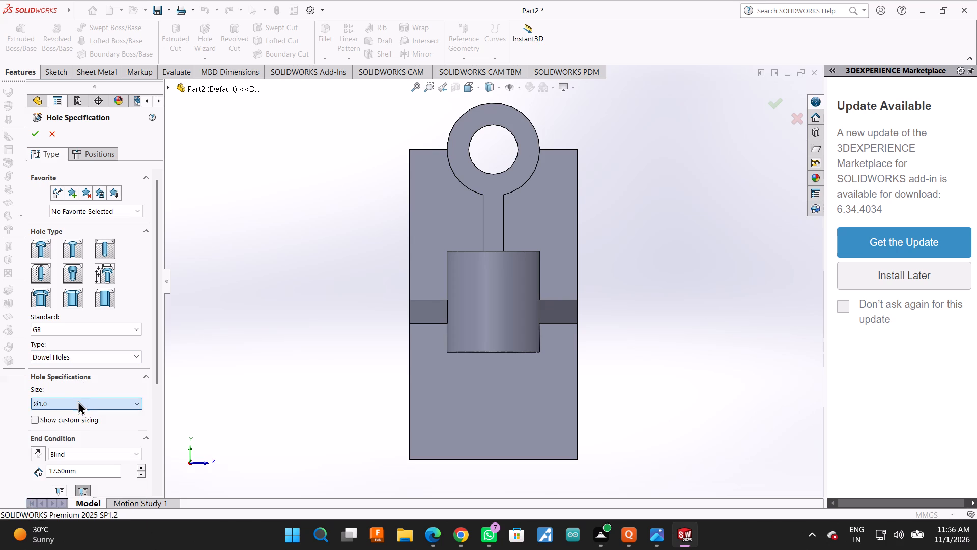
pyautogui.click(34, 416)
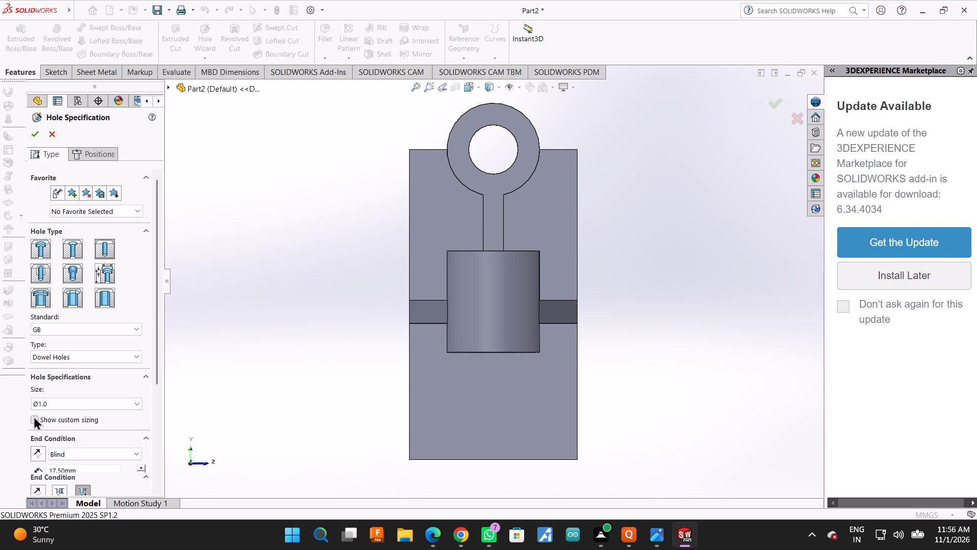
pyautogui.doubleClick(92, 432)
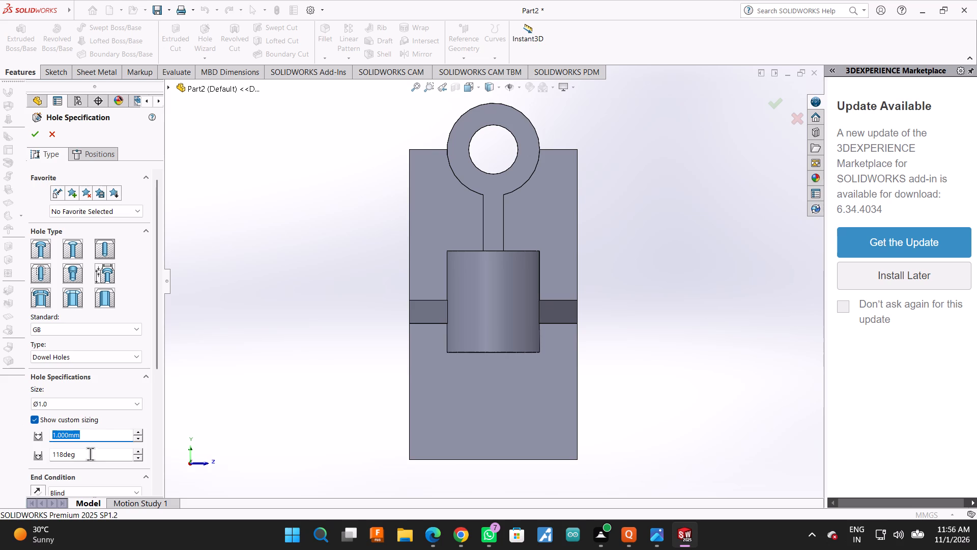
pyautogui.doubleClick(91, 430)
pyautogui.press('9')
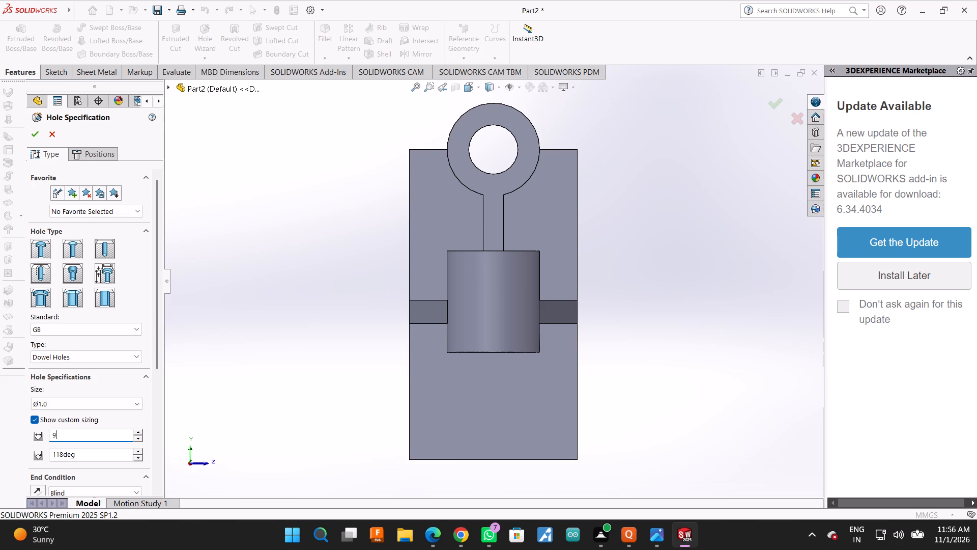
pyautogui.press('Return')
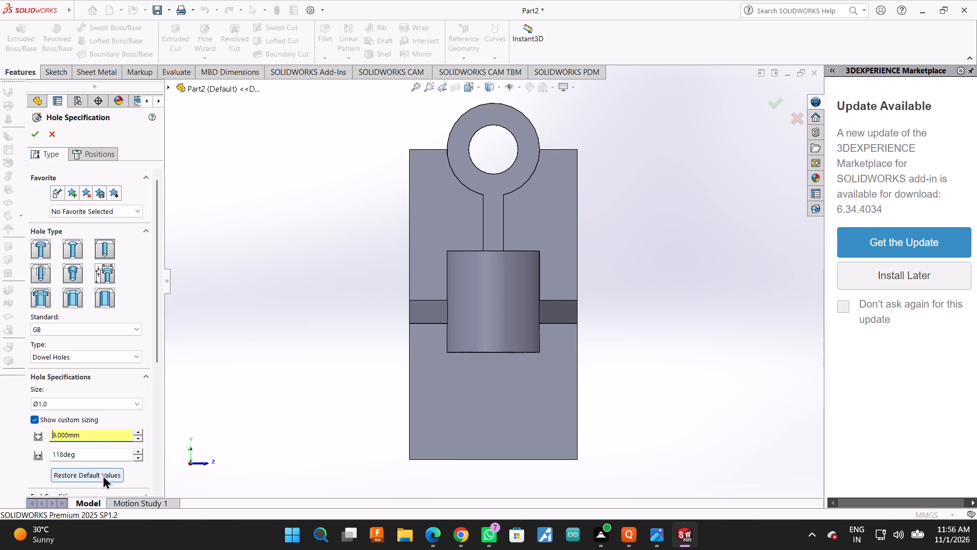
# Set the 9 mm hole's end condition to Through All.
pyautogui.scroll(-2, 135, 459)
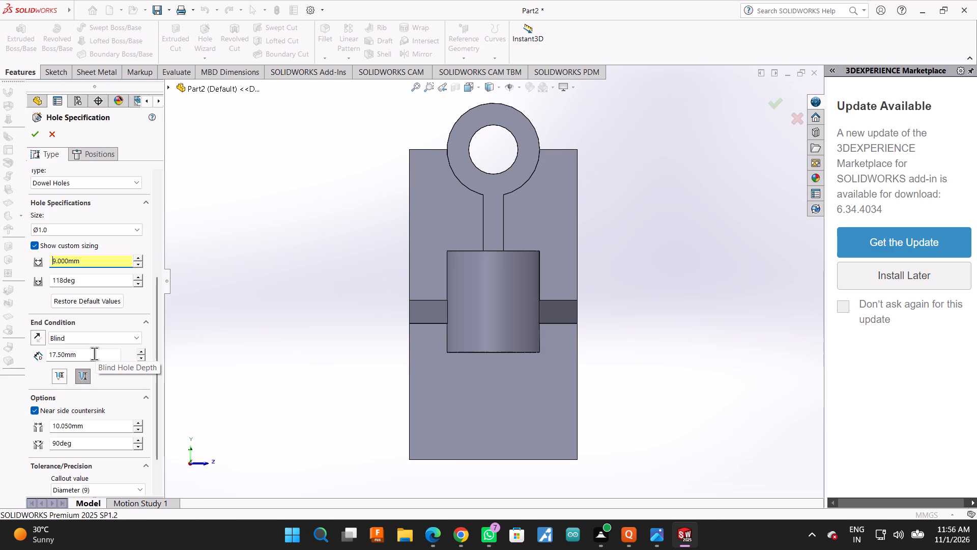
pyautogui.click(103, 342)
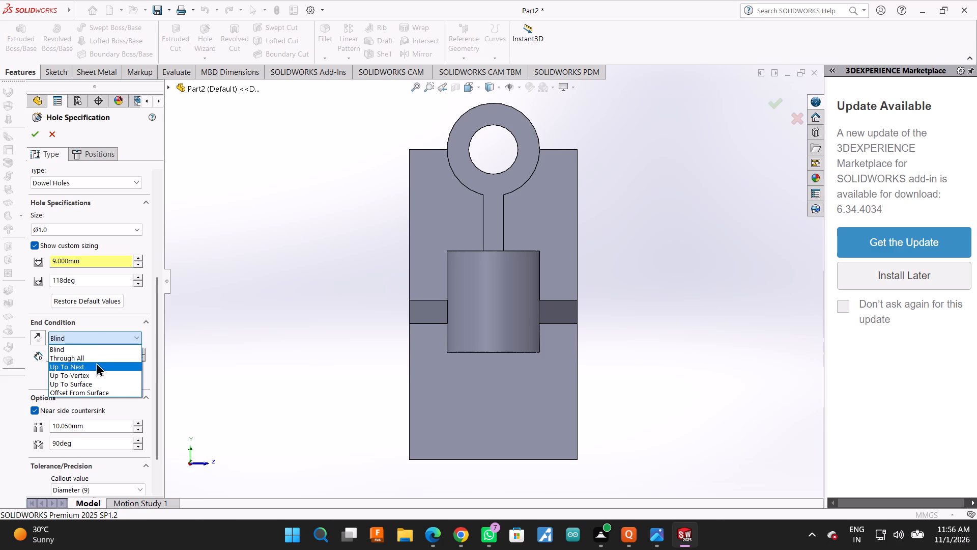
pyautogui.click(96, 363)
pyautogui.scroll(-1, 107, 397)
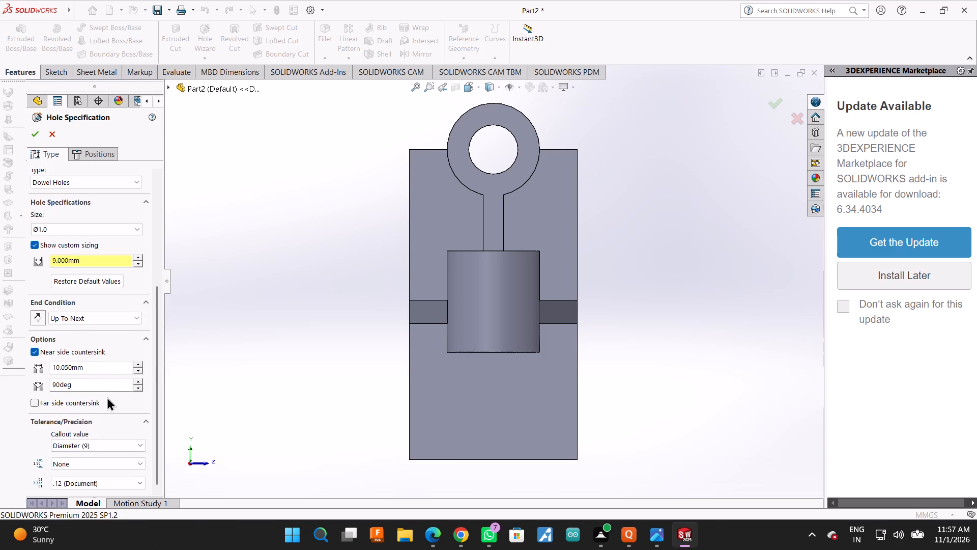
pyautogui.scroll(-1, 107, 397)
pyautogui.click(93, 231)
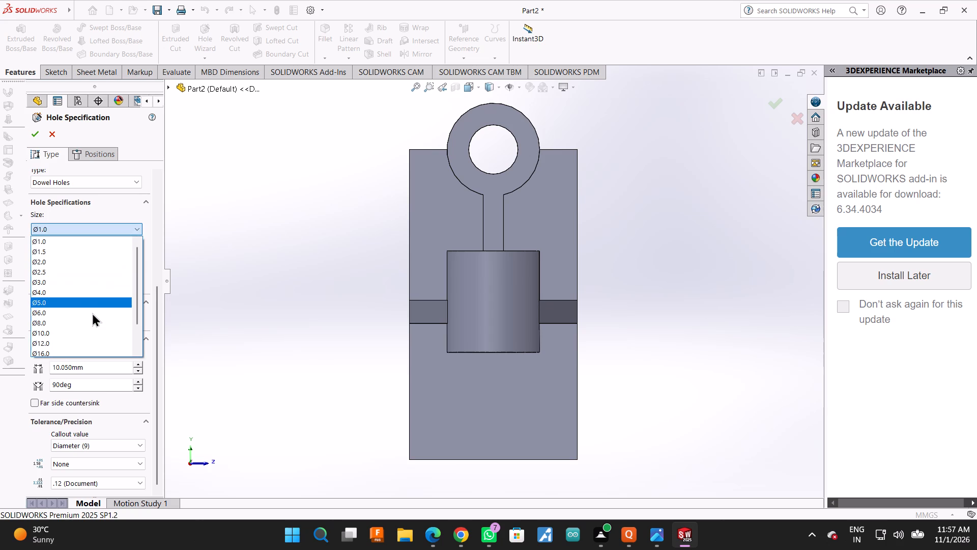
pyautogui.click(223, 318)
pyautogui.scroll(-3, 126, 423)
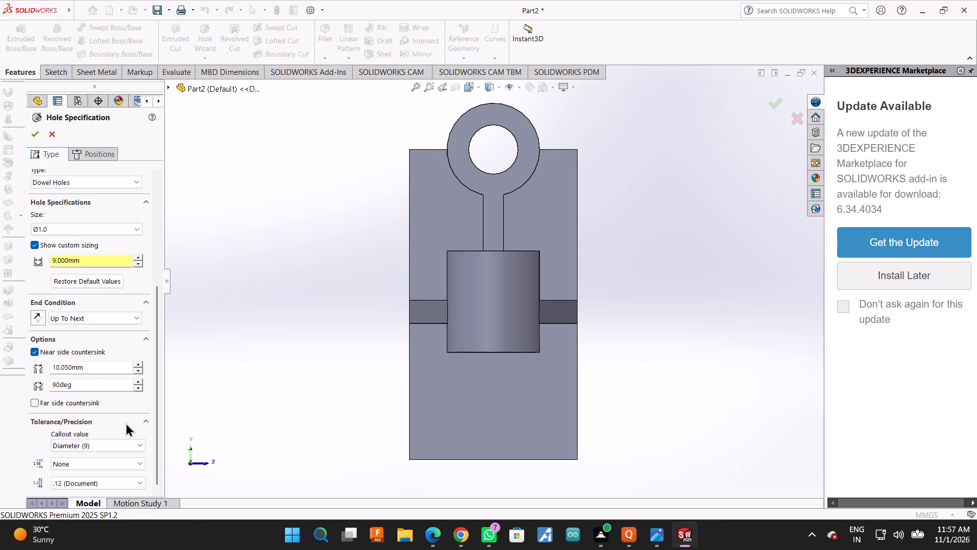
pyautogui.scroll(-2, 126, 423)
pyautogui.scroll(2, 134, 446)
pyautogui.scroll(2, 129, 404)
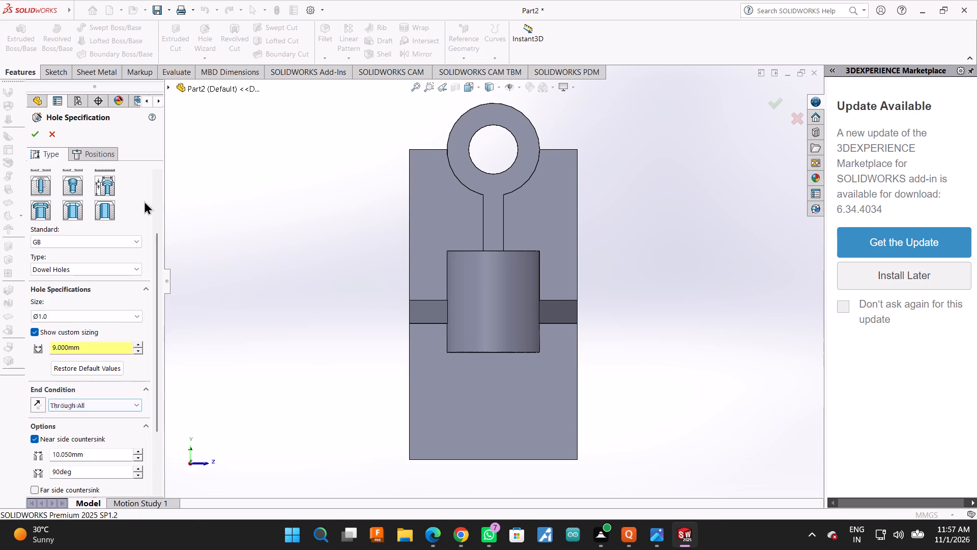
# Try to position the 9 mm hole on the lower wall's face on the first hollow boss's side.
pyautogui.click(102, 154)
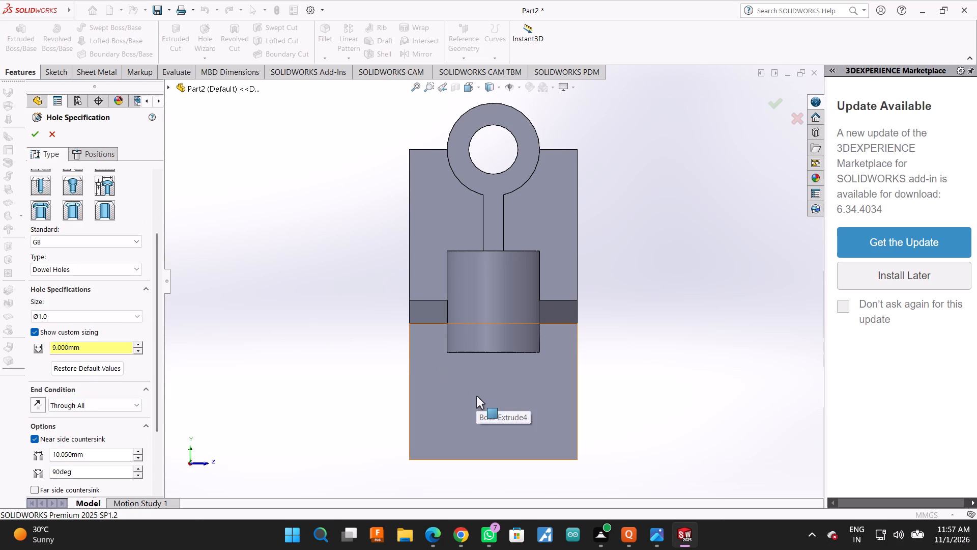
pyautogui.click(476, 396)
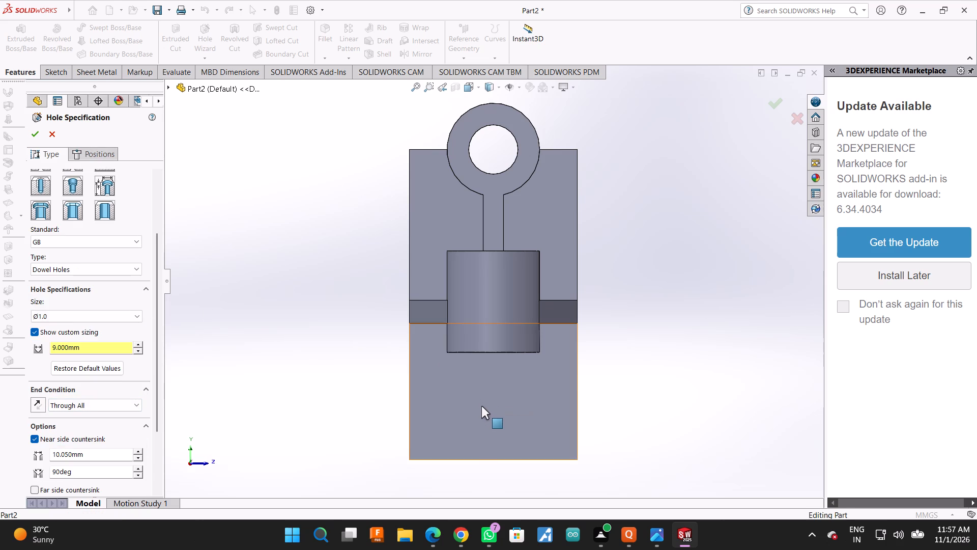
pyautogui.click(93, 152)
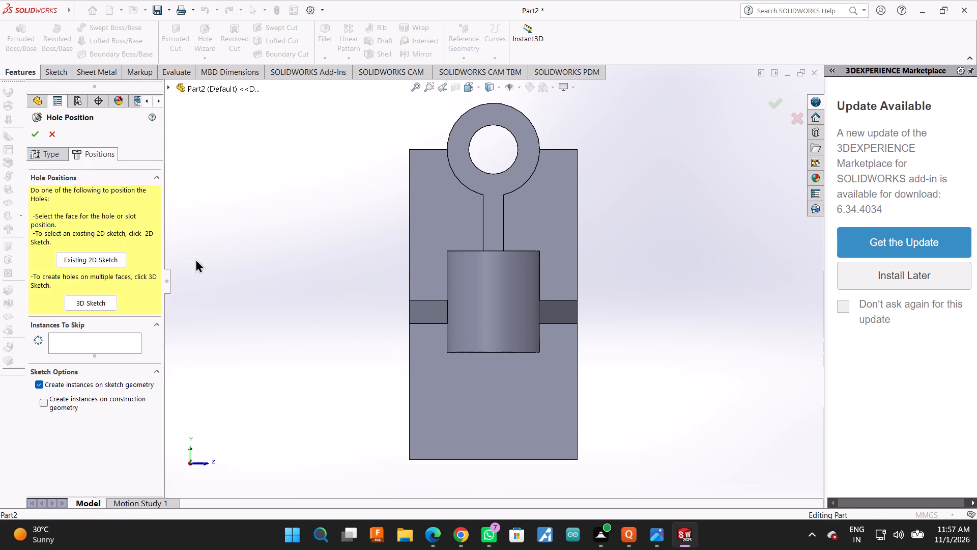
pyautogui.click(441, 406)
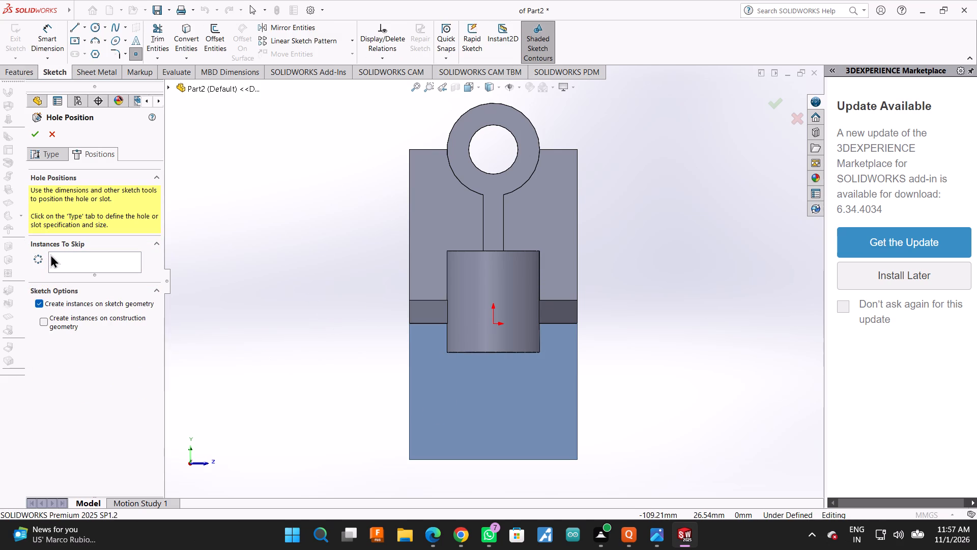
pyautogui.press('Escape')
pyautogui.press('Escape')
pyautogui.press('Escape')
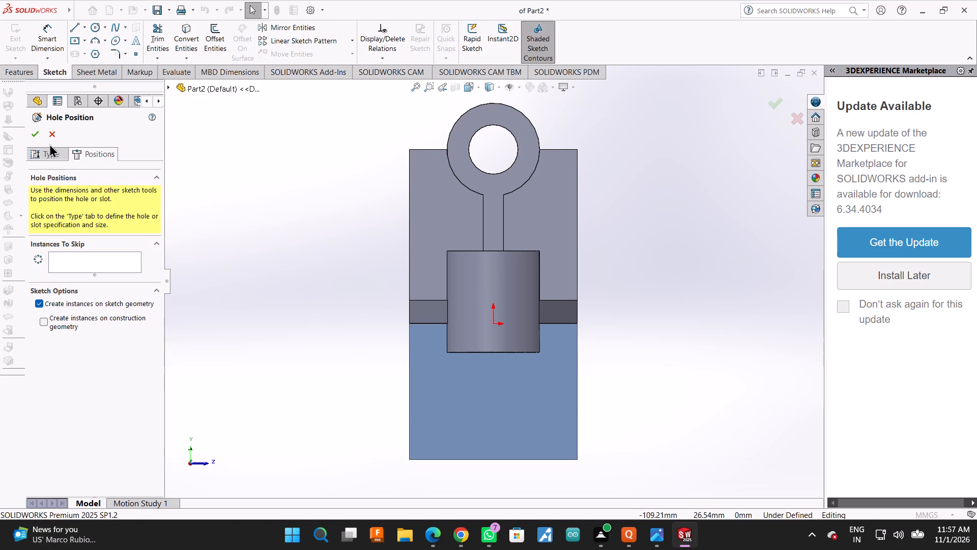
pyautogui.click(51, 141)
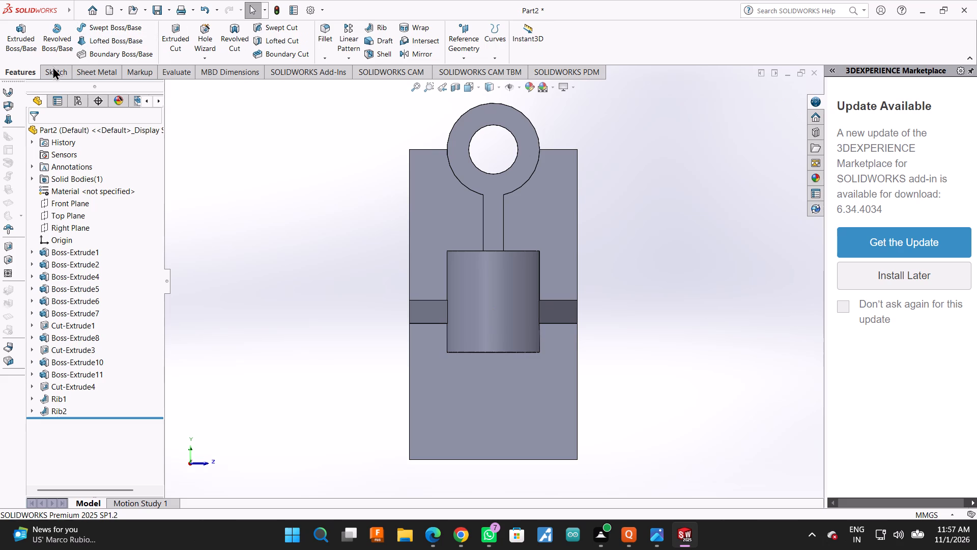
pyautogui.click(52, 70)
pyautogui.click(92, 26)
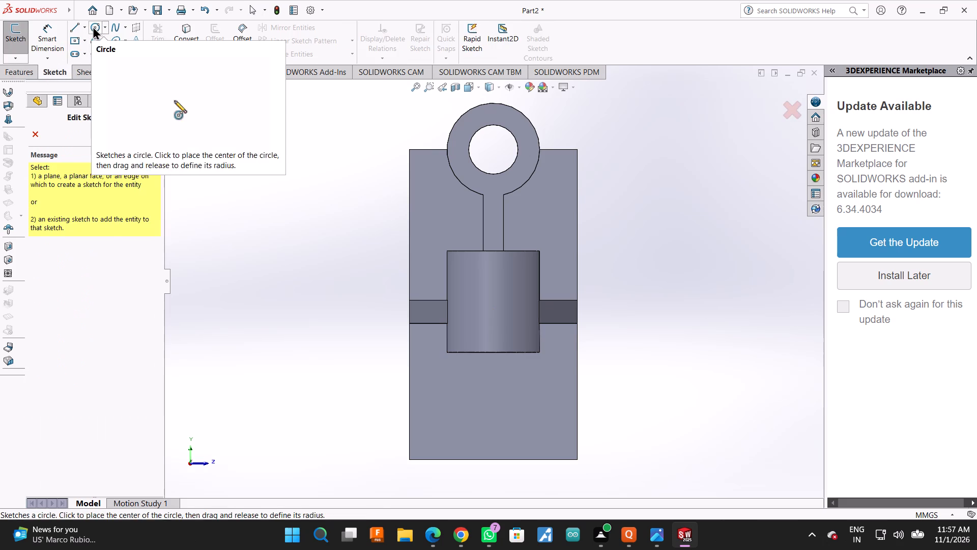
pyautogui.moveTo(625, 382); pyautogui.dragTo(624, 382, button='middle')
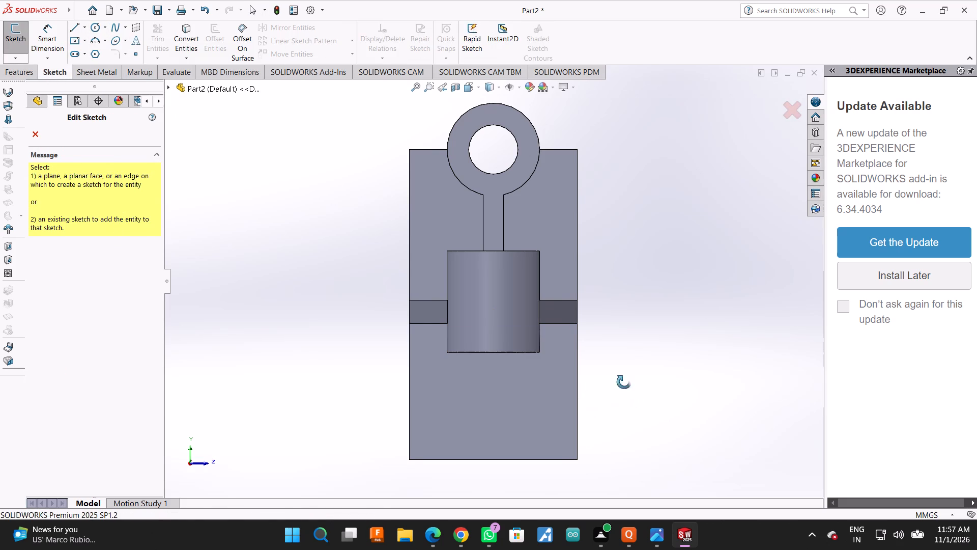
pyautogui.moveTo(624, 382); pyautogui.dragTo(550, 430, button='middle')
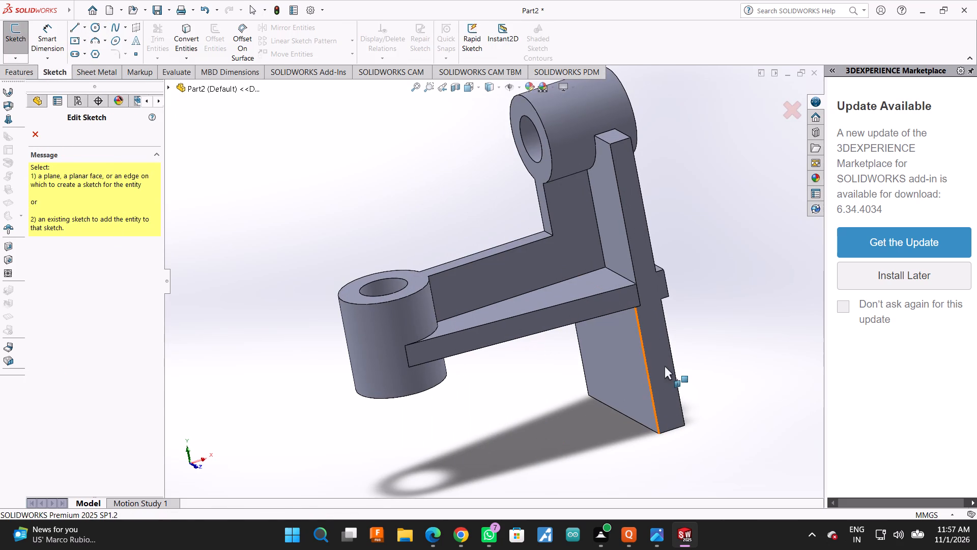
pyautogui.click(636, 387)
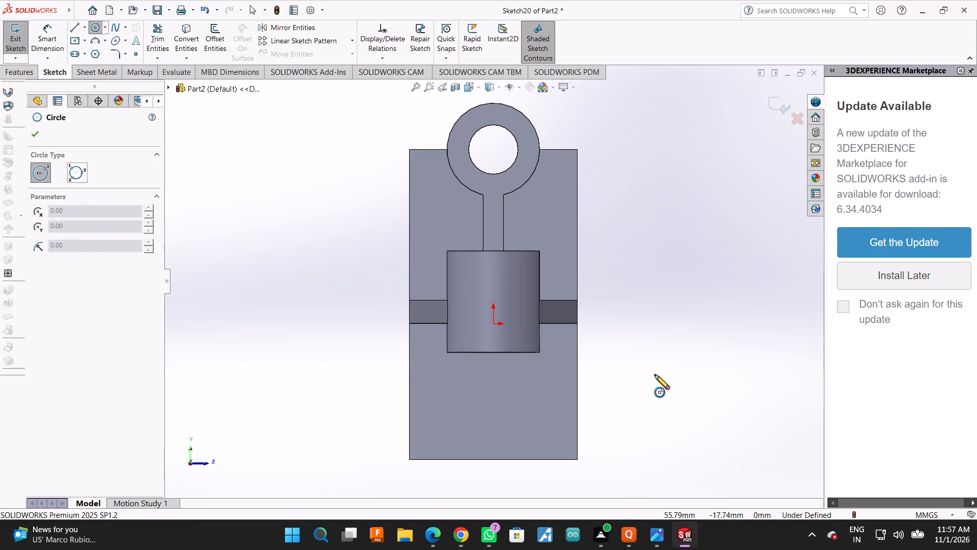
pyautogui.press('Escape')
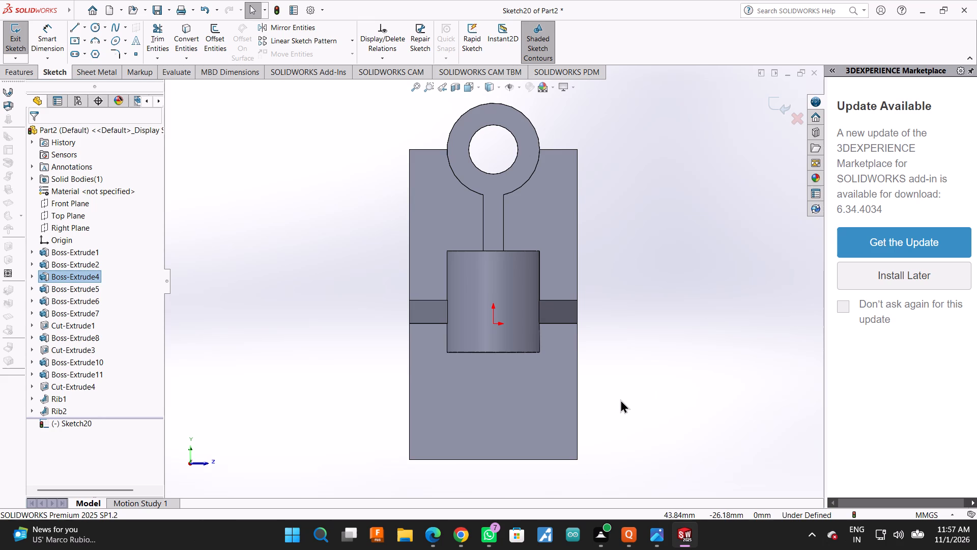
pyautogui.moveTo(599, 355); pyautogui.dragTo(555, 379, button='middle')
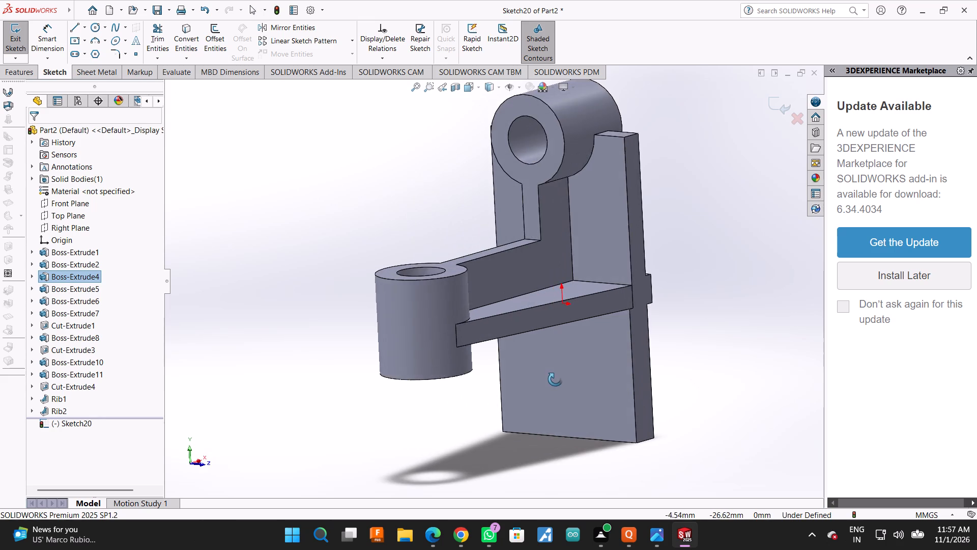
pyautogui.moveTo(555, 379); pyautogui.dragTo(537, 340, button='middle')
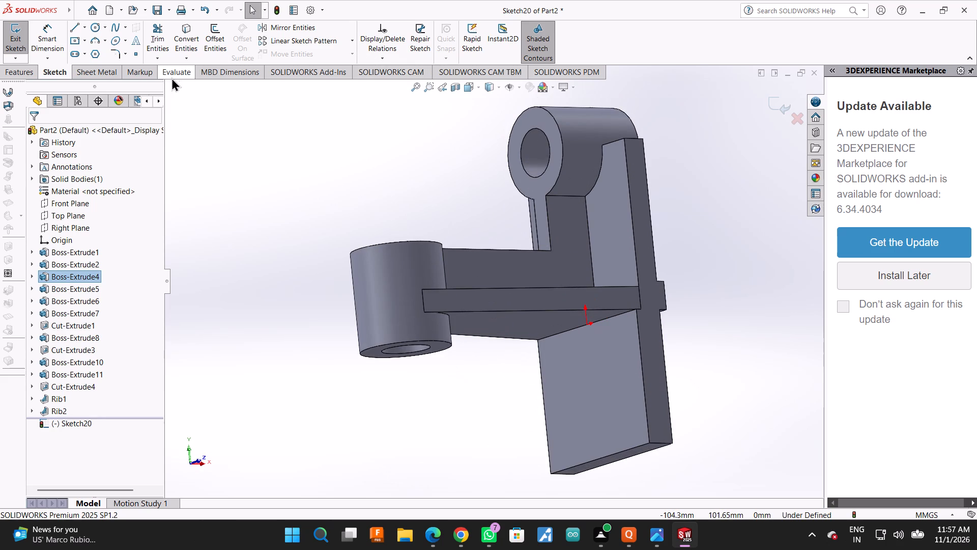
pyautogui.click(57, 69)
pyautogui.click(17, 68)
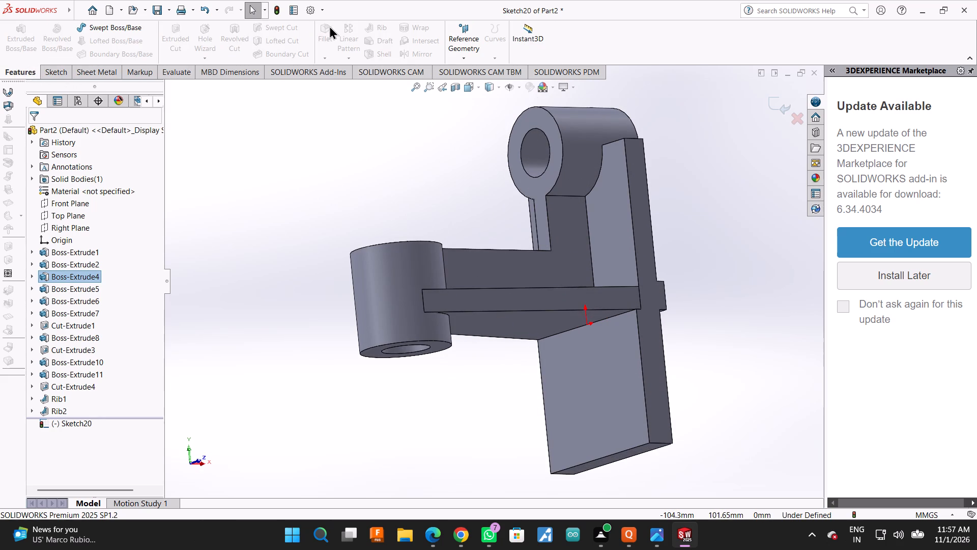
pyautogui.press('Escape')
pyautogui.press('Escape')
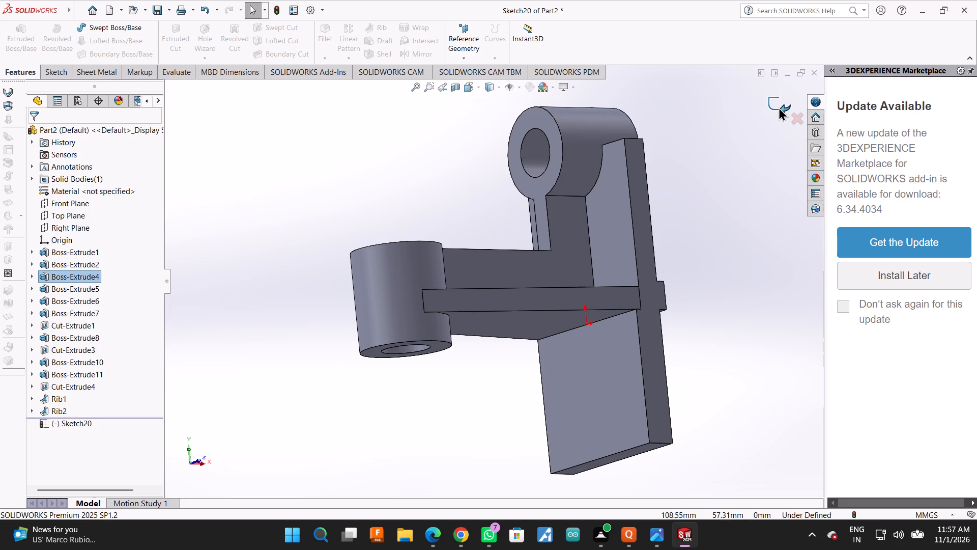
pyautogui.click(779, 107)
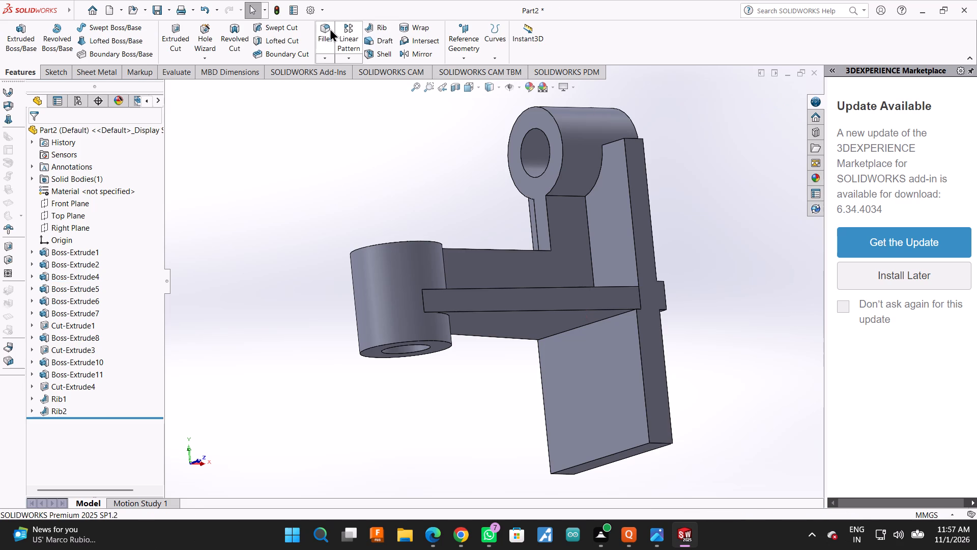
# Fillet the lower wall's two bottom corner edges with a symmetric 10 mm radius.
pyautogui.click(330, 28)
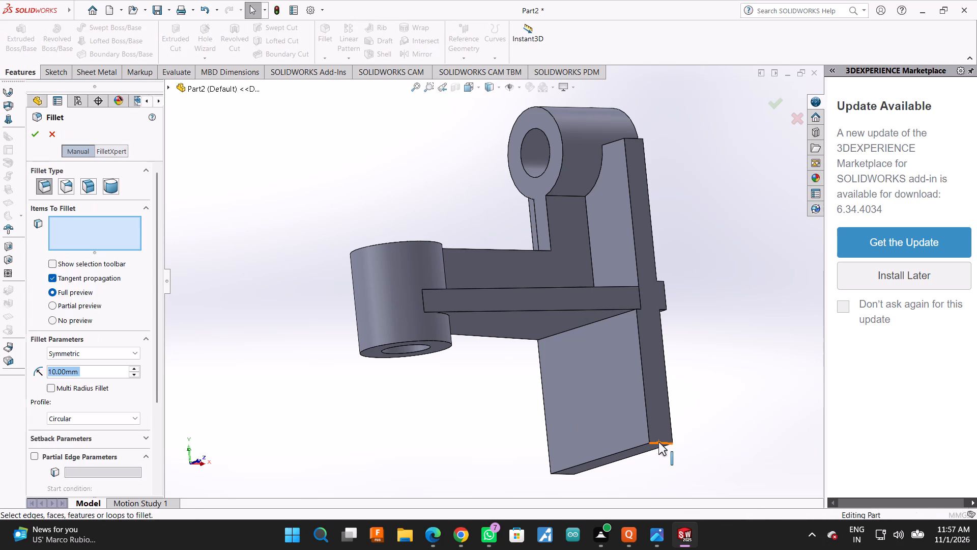
pyautogui.click(658, 442)
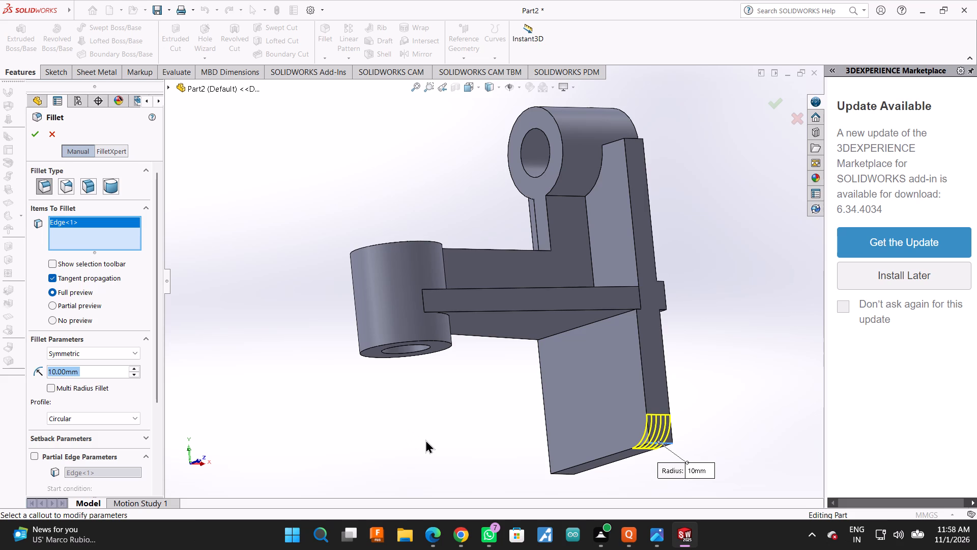
pyautogui.click(560, 476)
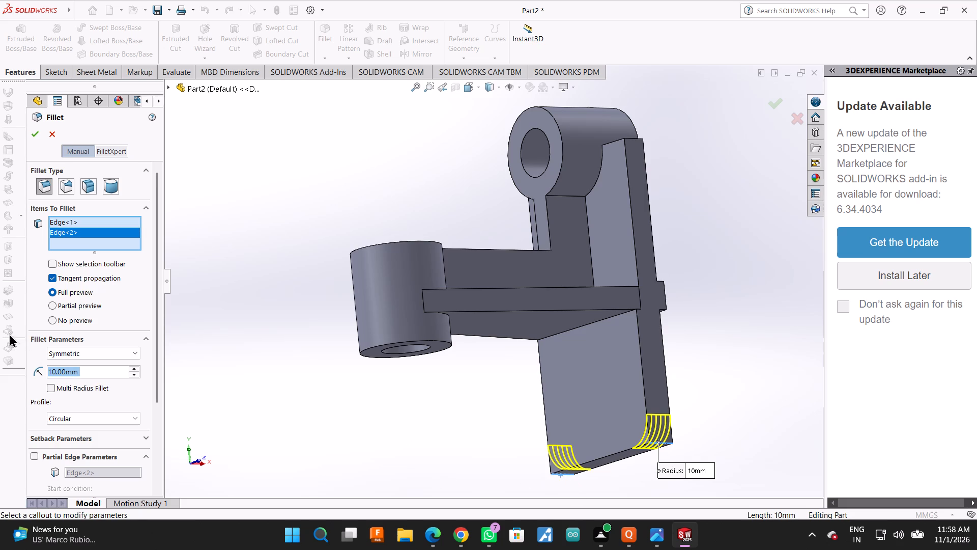
pyautogui.click(36, 135)
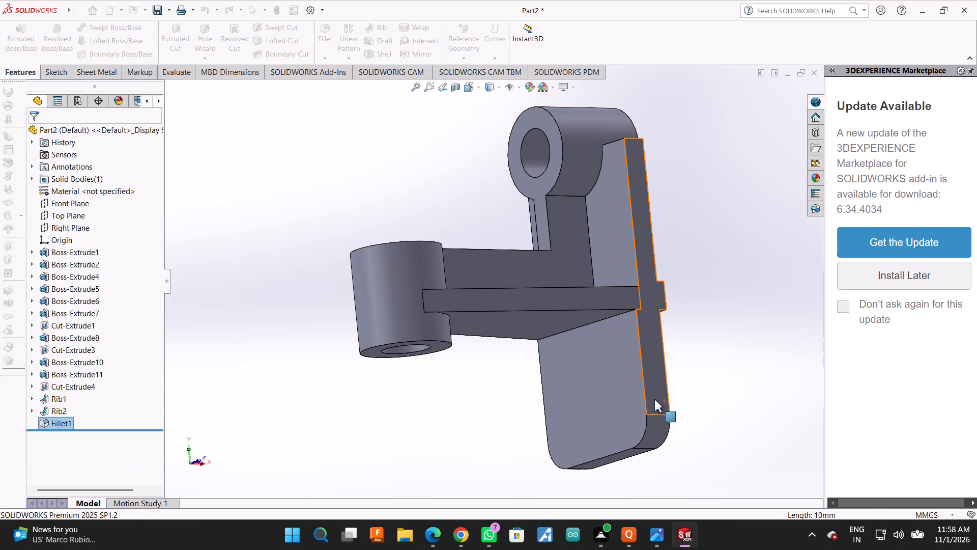
# Sketch a circle of about 8.3 mm radius on the lower wall's boss-side face, centred on the +Z rounded corner's centre.
pyautogui.click(592, 393)
pyautogui.click(637, 363)
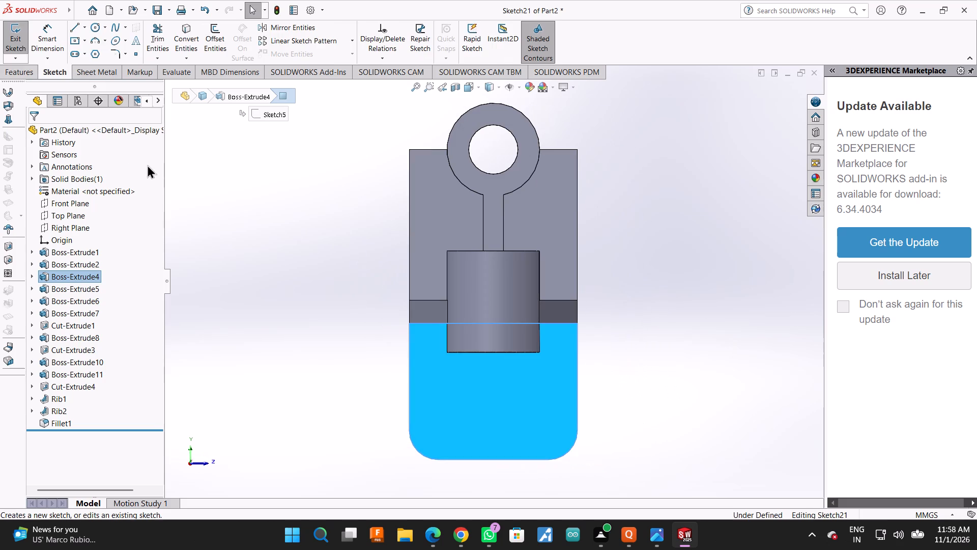
pyautogui.moveTo(92, 26); pyautogui.dragTo(97, 26)
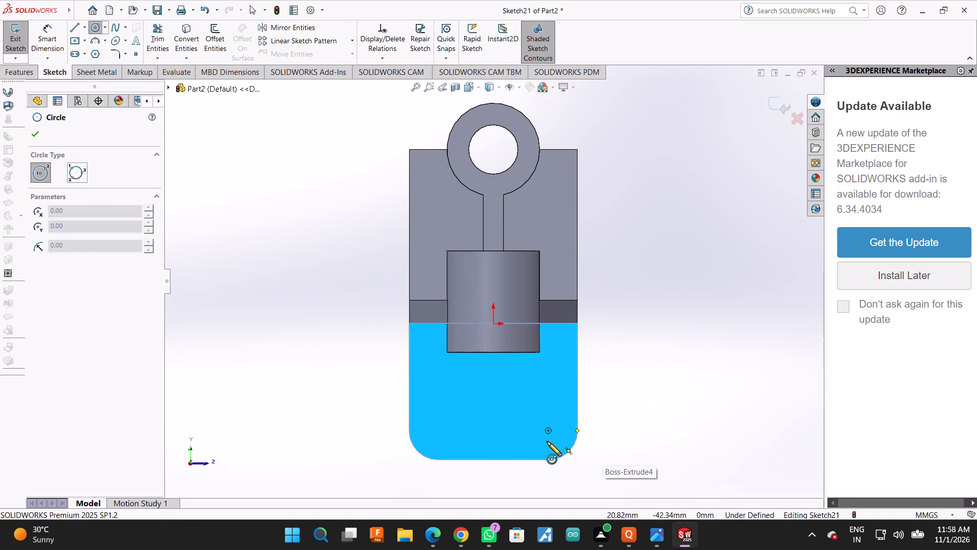
pyautogui.click(547, 431)
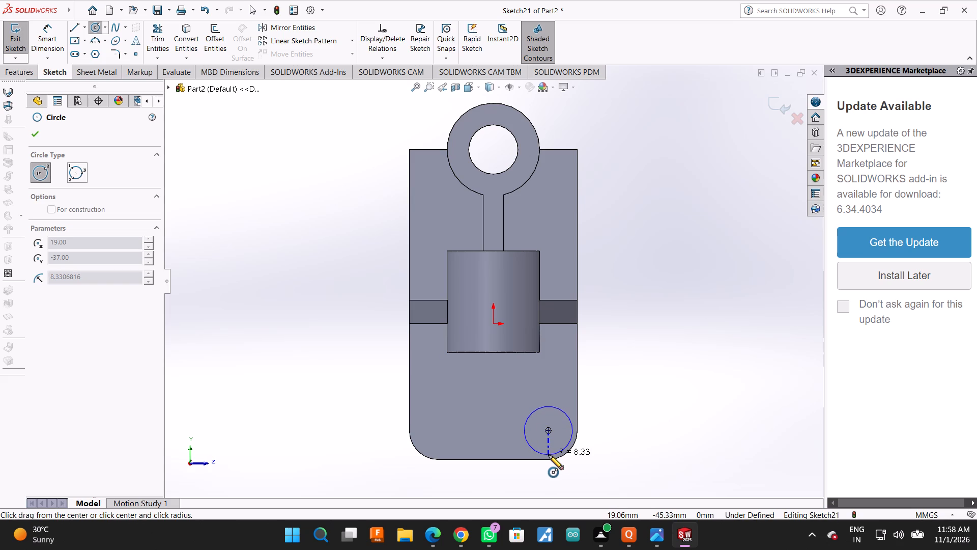
pyautogui.click(549, 455)
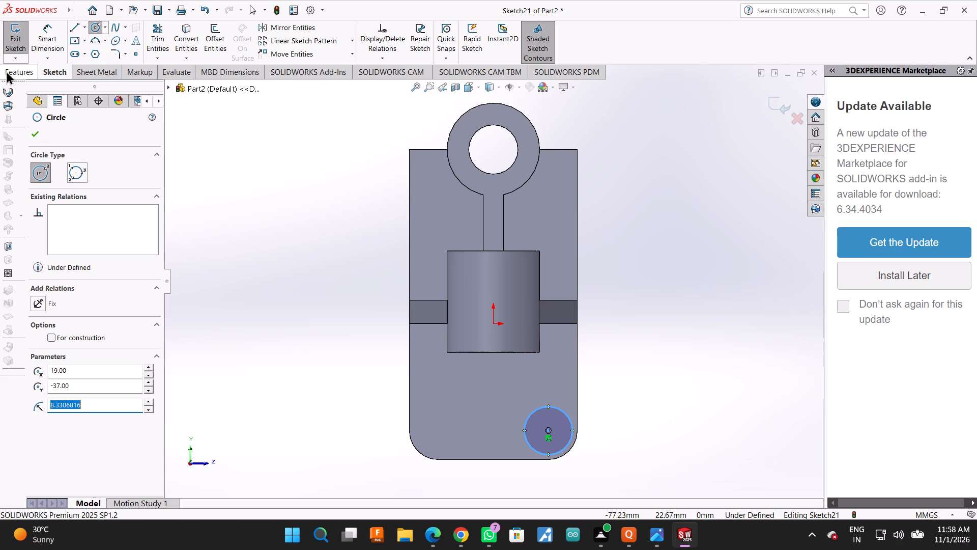
# Dimension the corner circle with a diameter of 9 mm.
pyautogui.click(41, 37)
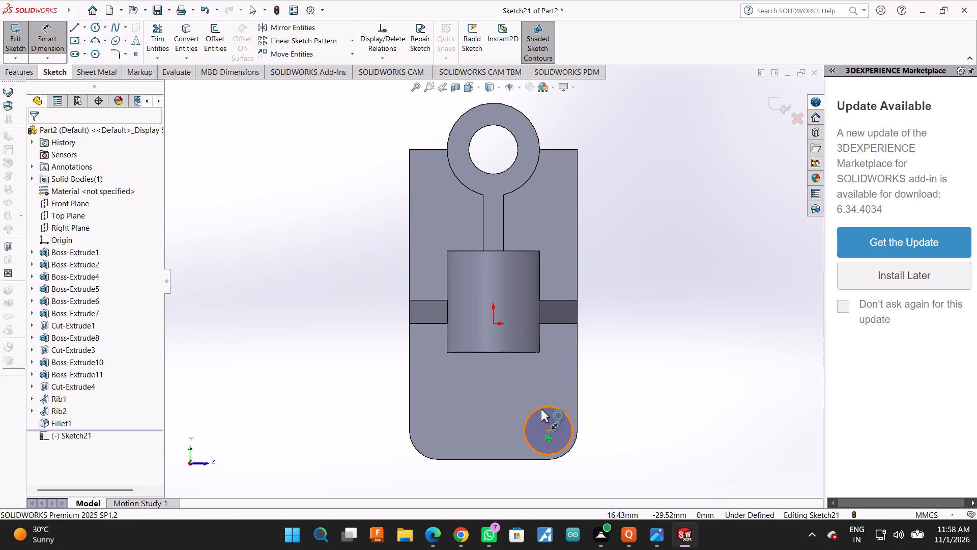
pyautogui.click(541, 409)
pyautogui.click(664, 382)
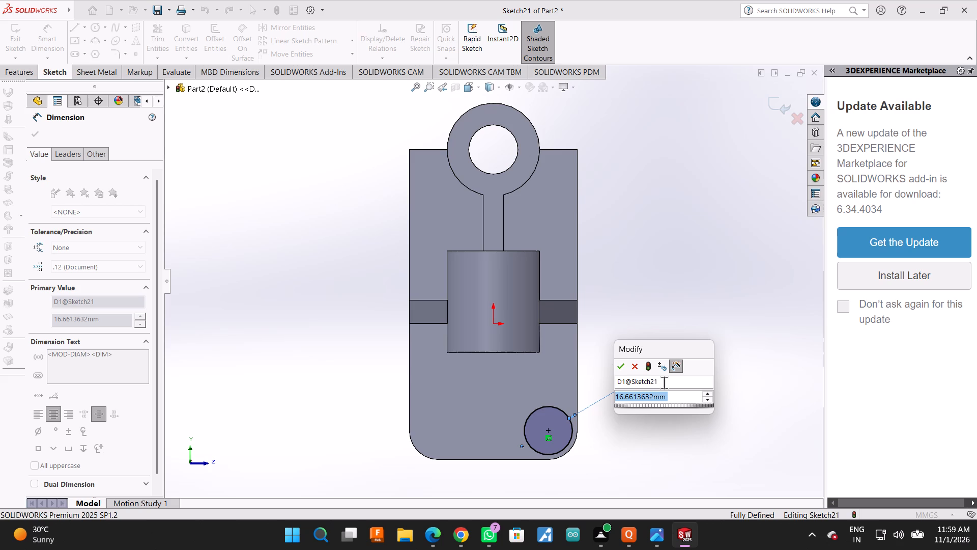
pyautogui.press('9')
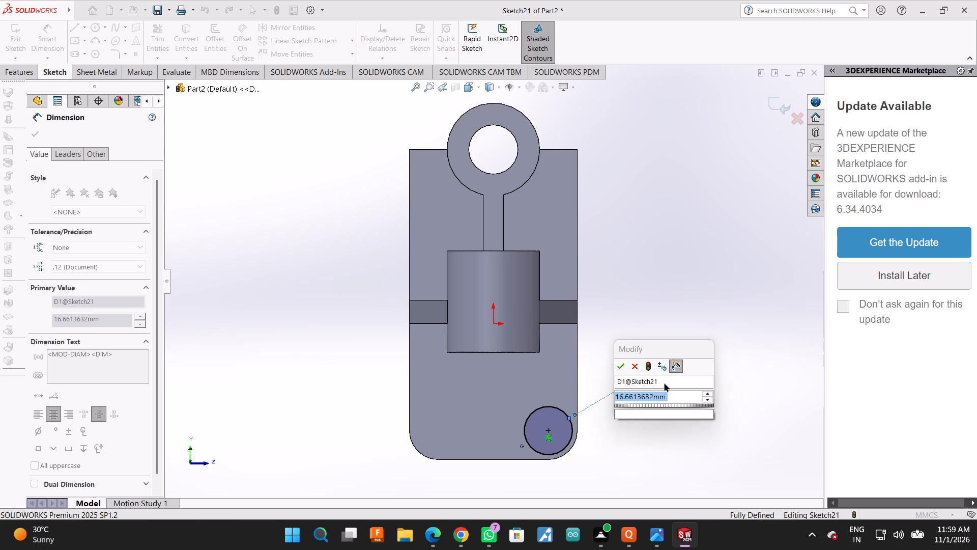
pyautogui.press('Return')
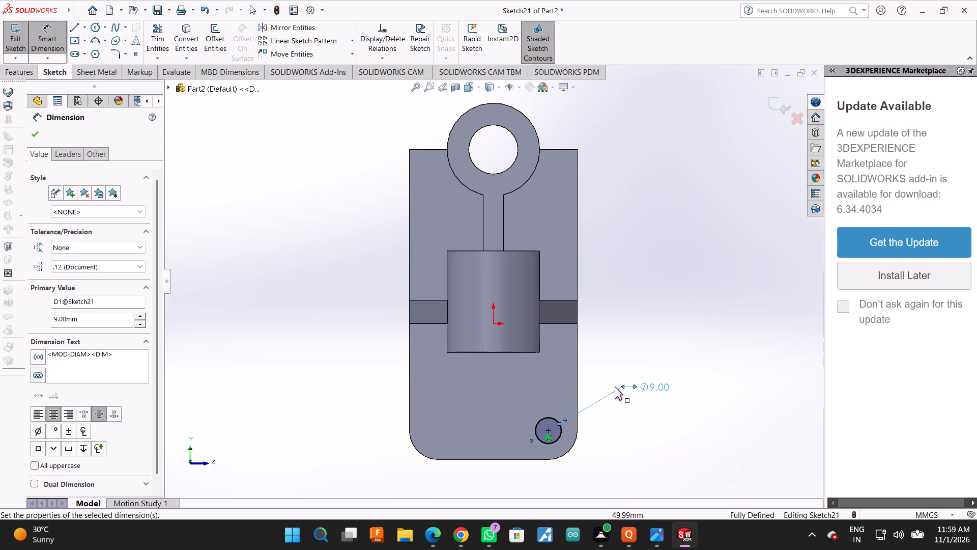
# Change the corner circle's diameter to 15 mm.
pyautogui.doubleClick(99, 316)
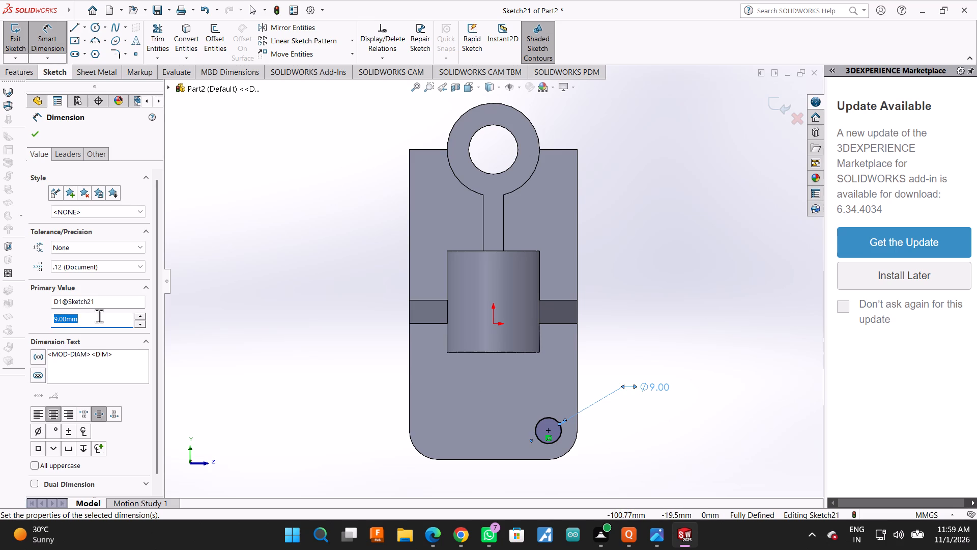
pyautogui.write('15')
pyautogui.press('Return')
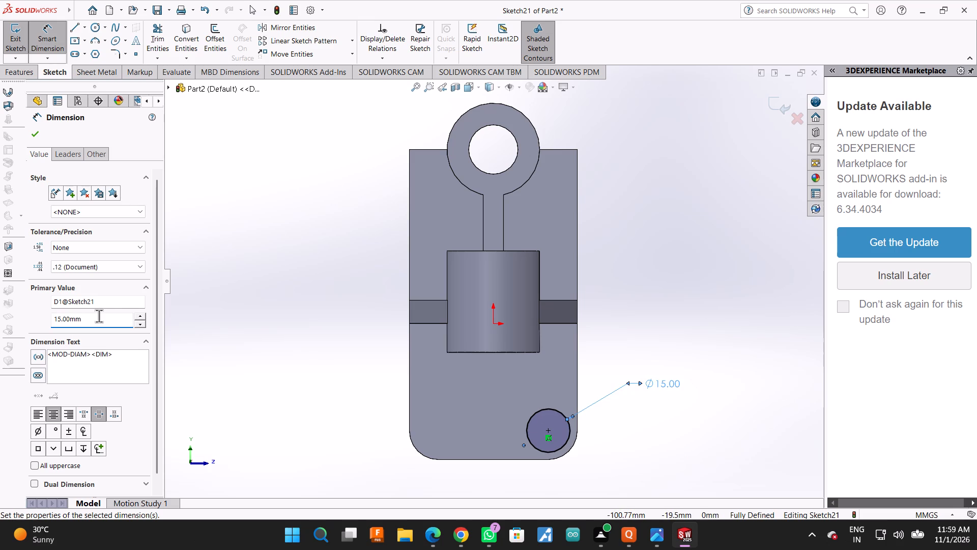
pyautogui.click(39, 137)
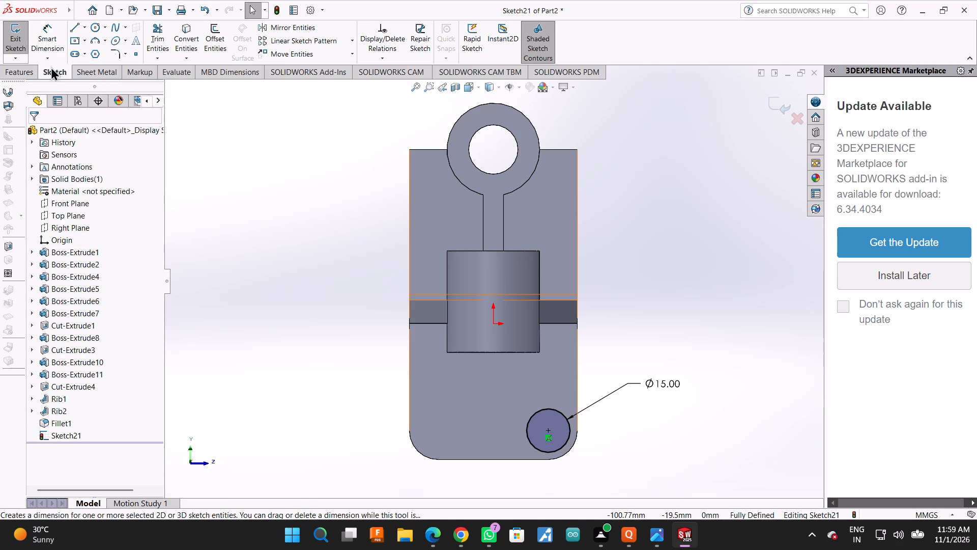
# Cut the 15 mm circle into the lower wall as a blind extruded cut 5 mm deep.
pyautogui.click(17, 67)
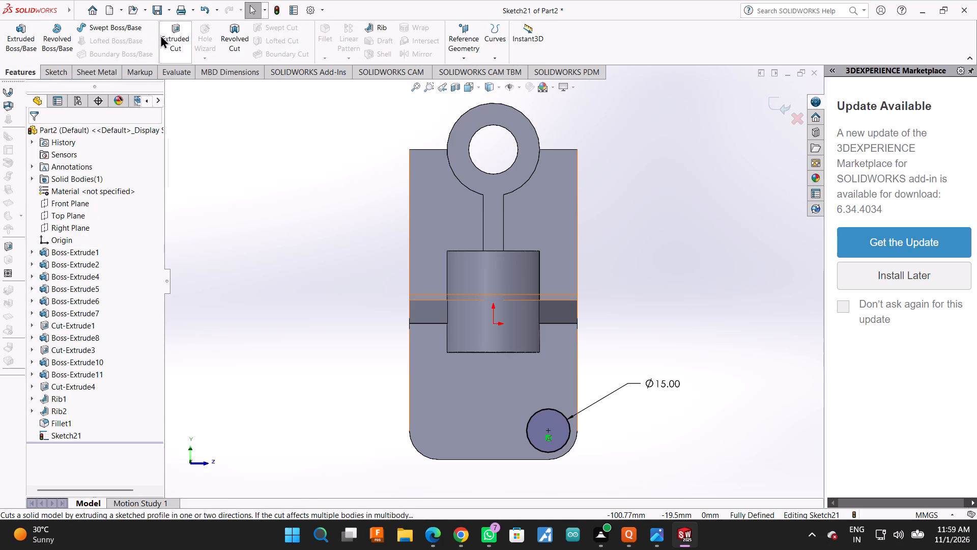
pyautogui.click(169, 34)
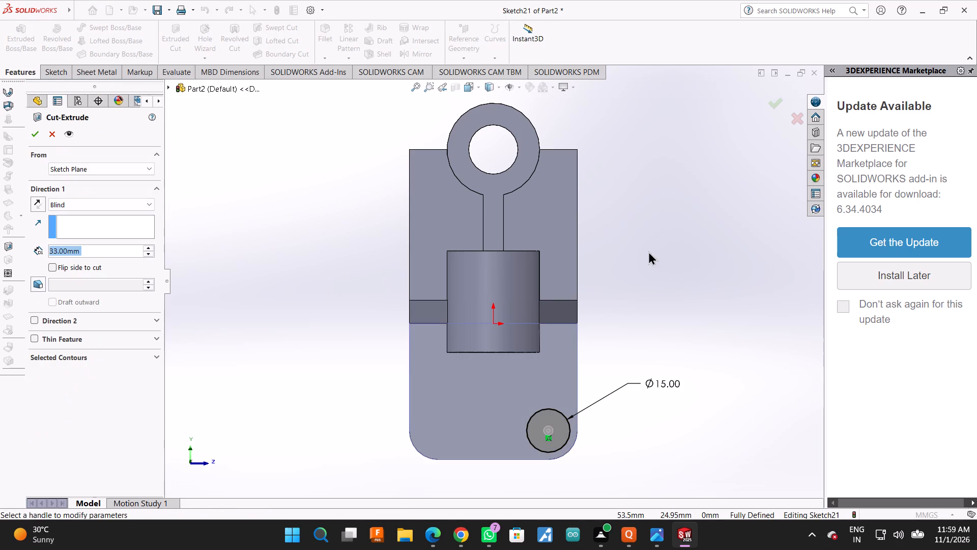
pyautogui.middleClick(648, 251)
pyautogui.moveTo(604, 278); pyautogui.dragTo(519, 317, button='middle')
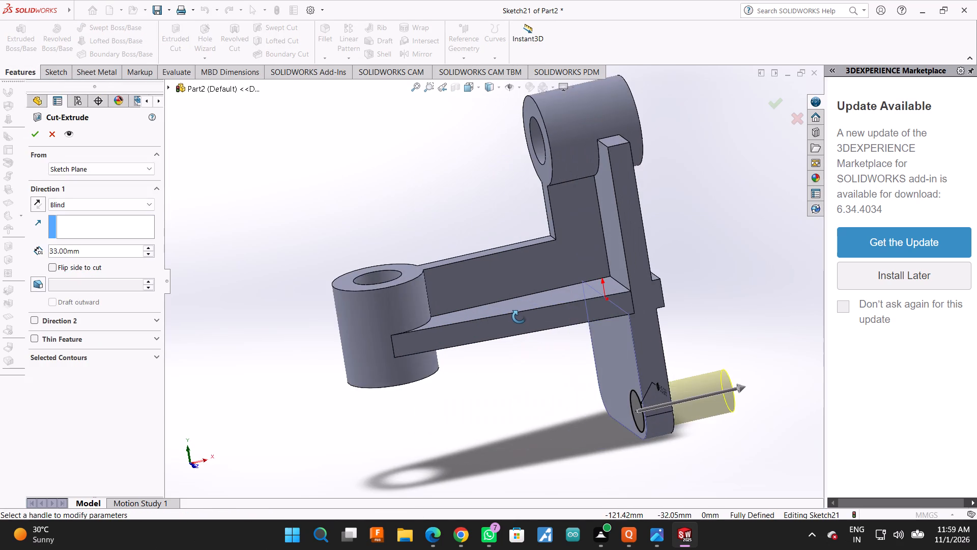
pyautogui.moveTo(519, 317); pyautogui.dragTo(526, 320, button='middle')
pyautogui.doubleClick(94, 249)
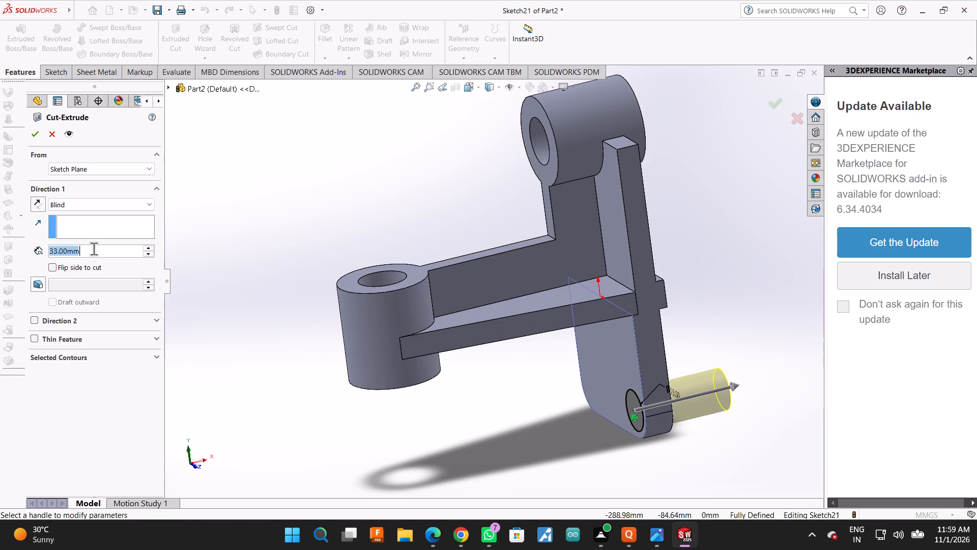
pyautogui.press('5')
pyautogui.press('Return')
pyautogui.click(38, 140)
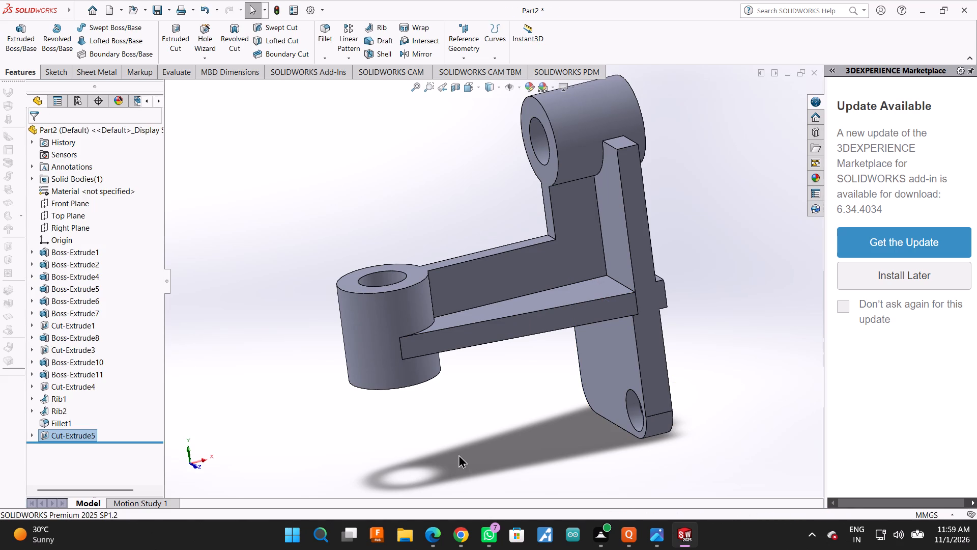
# Sketch a circle of about 4.8 mm radius on the floor of the 15 mm corner recess, centred on the rounded corner's centre.
pyautogui.scroll(-1, 473, 459)
pyautogui.moveTo(422, 384); pyautogui.dragTo(456, 392, button='middle')
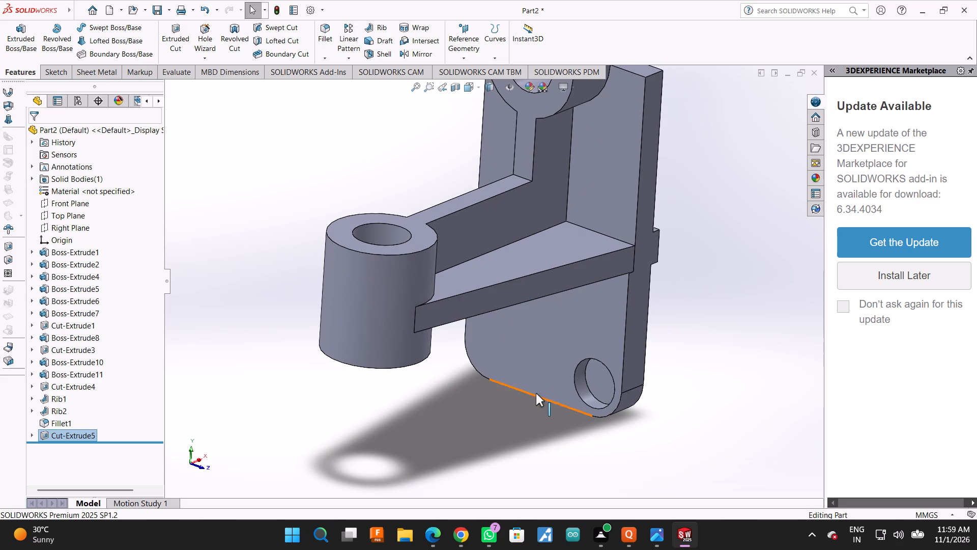
pyautogui.click(597, 382)
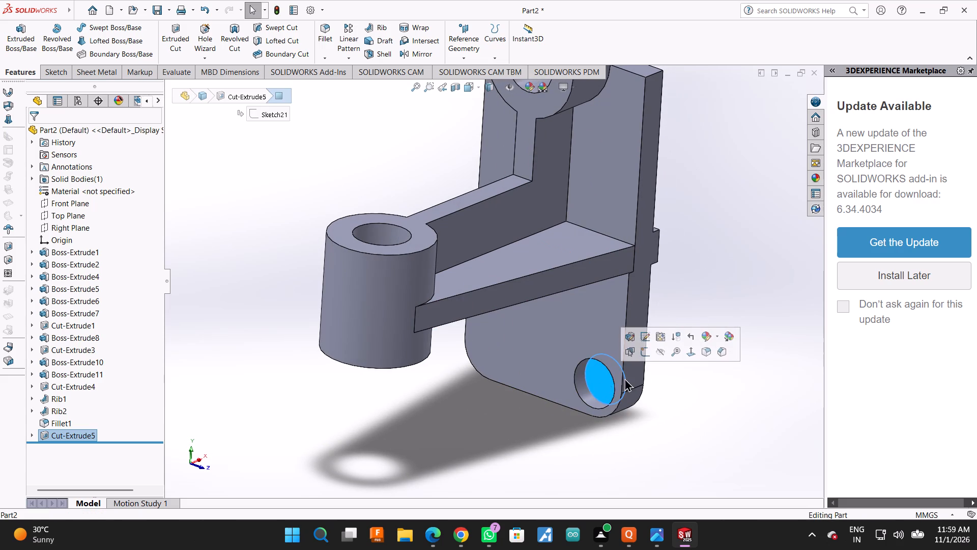
pyautogui.click(644, 354)
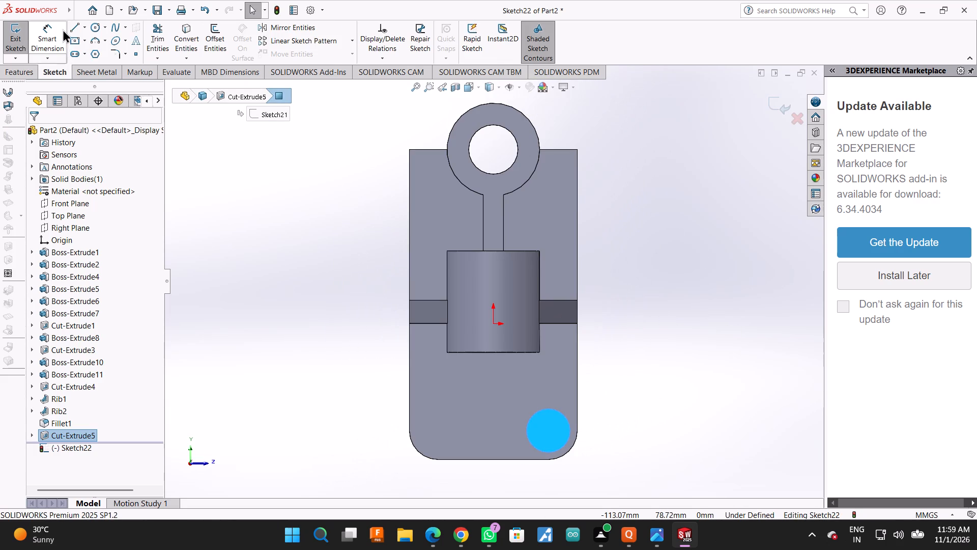
pyautogui.click(94, 29)
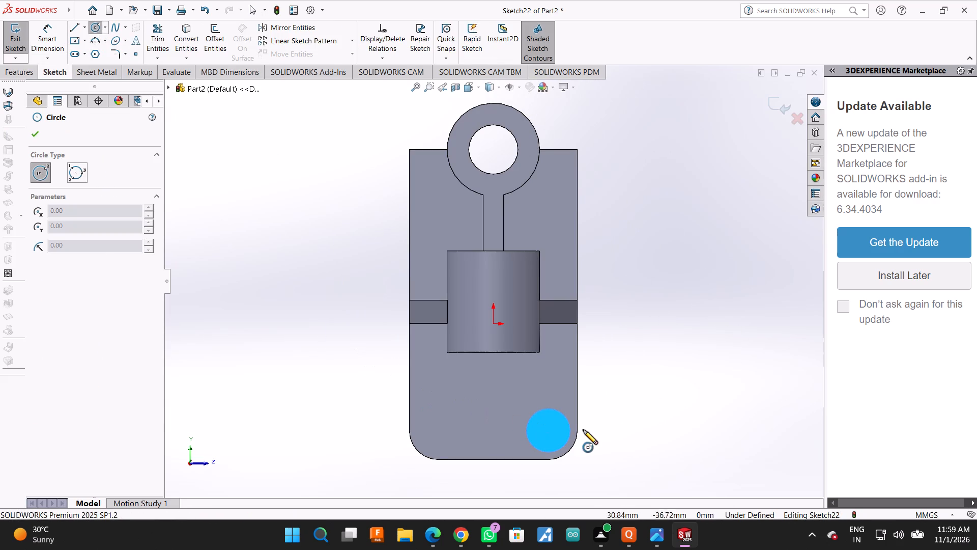
pyautogui.click(549, 431)
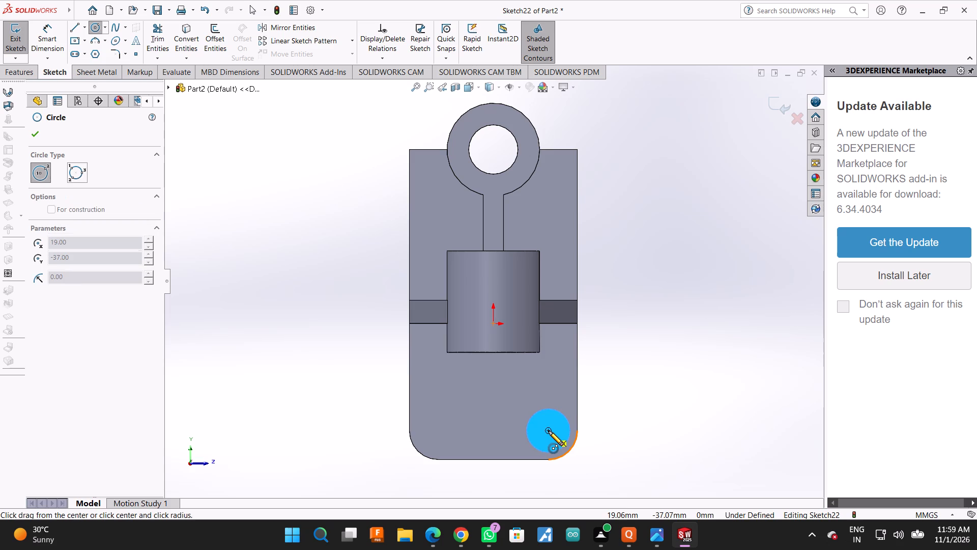
pyautogui.click(552, 444)
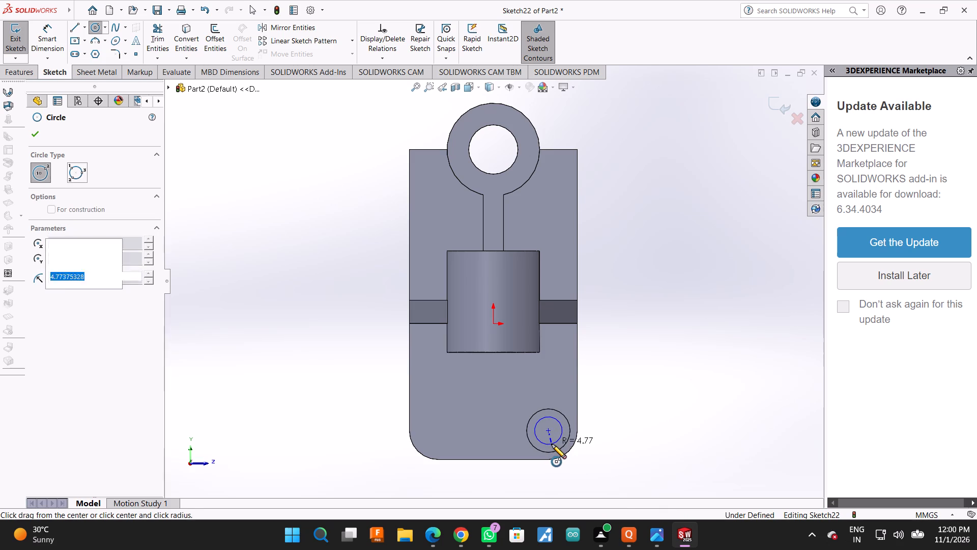
pyautogui.click(30, 130)
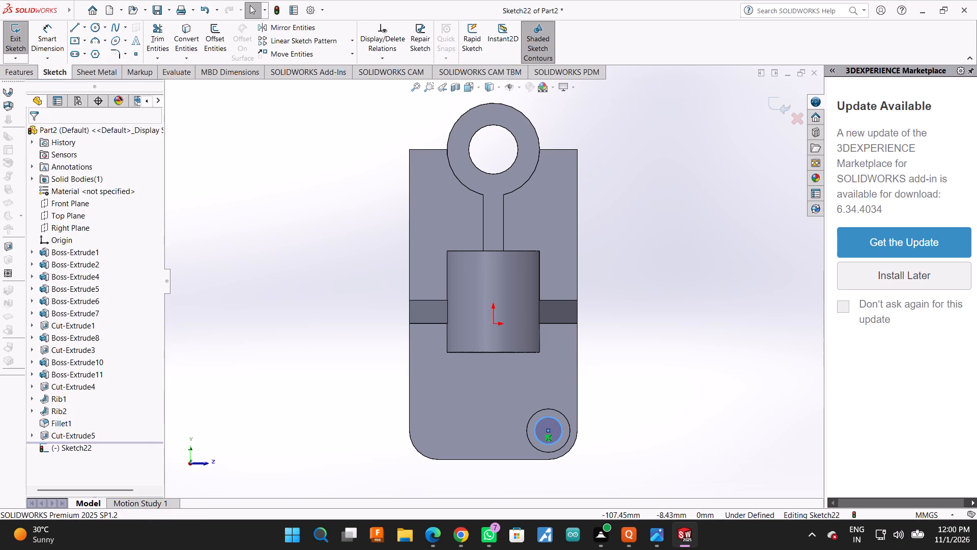
# Dimension the recess-floor circle with a diameter of 9 mm.
pyautogui.click(42, 36)
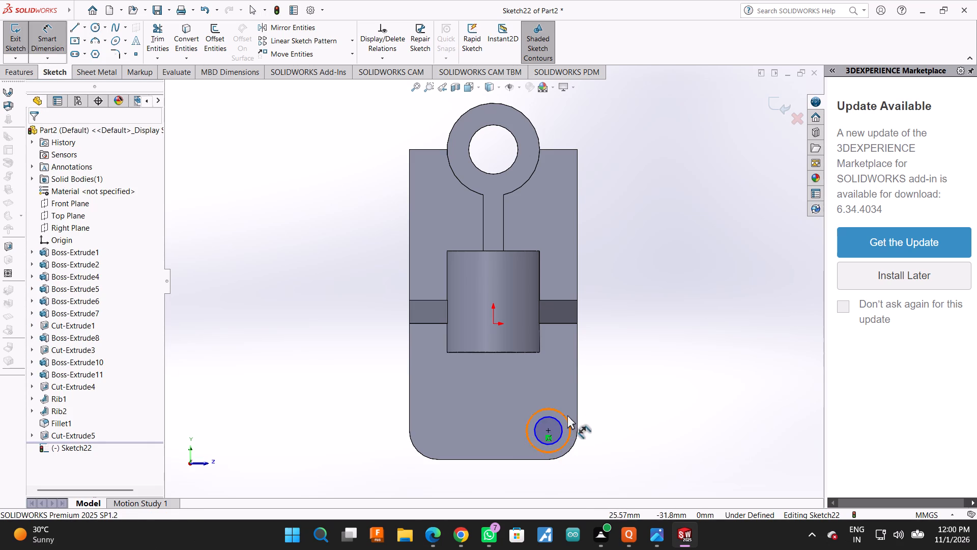
pyautogui.click(559, 423)
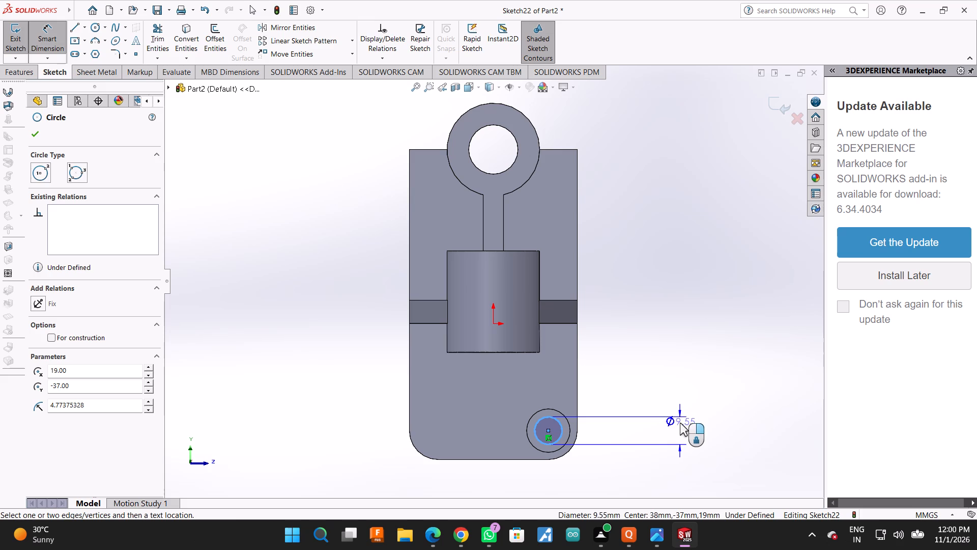
pyautogui.click(679, 427)
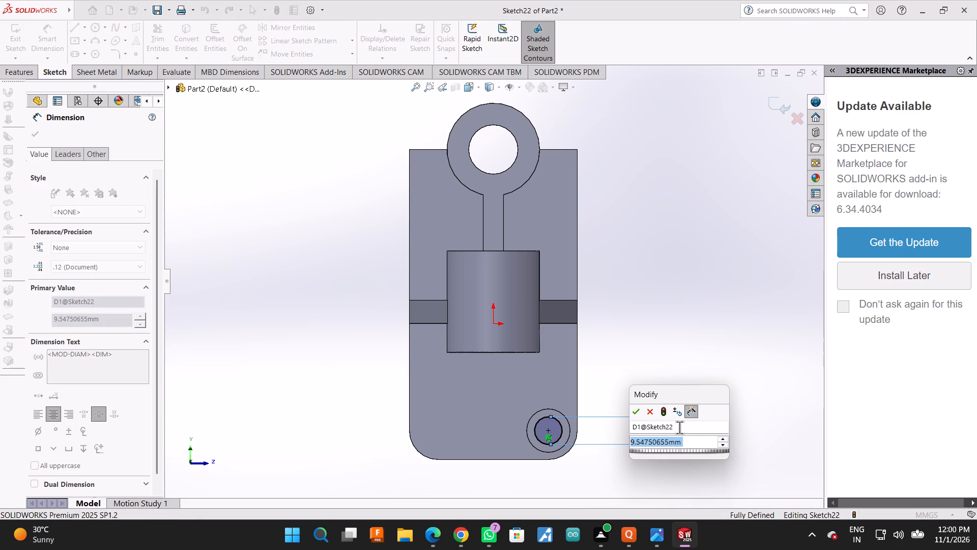
pyautogui.press('9')
pyautogui.press('Return')
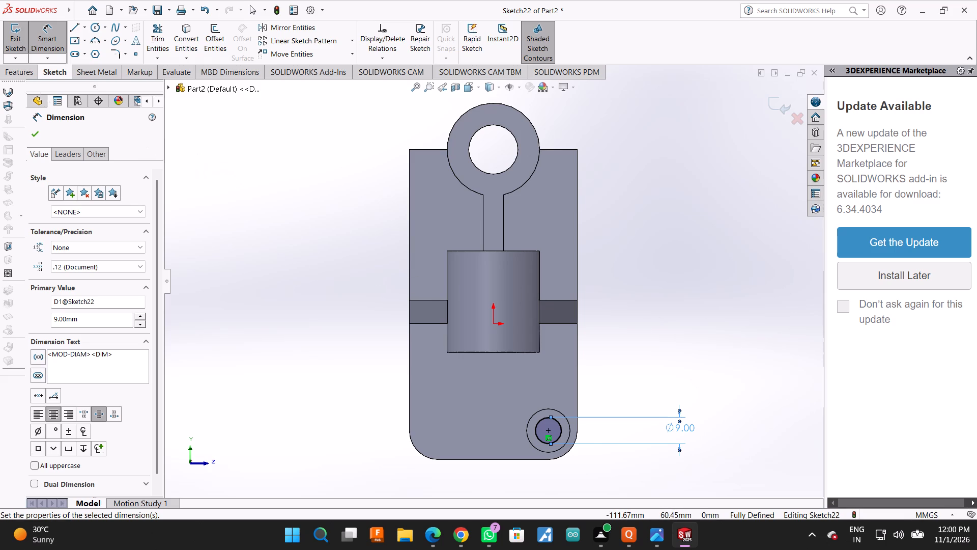
pyautogui.click(38, 129)
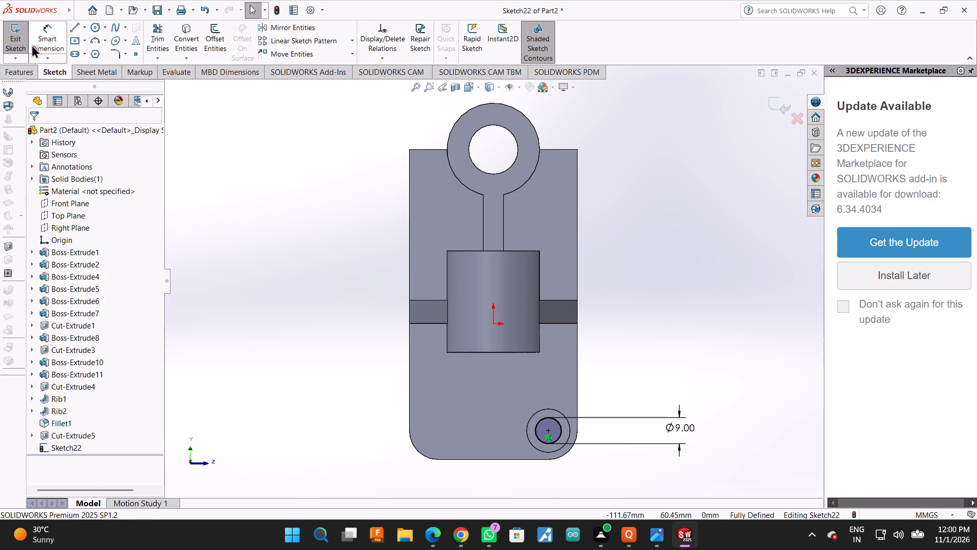
# Cut the 9 mm circle through the rest of the lower wall with an Up To Next extruded cut.
pyautogui.click(17, 68)
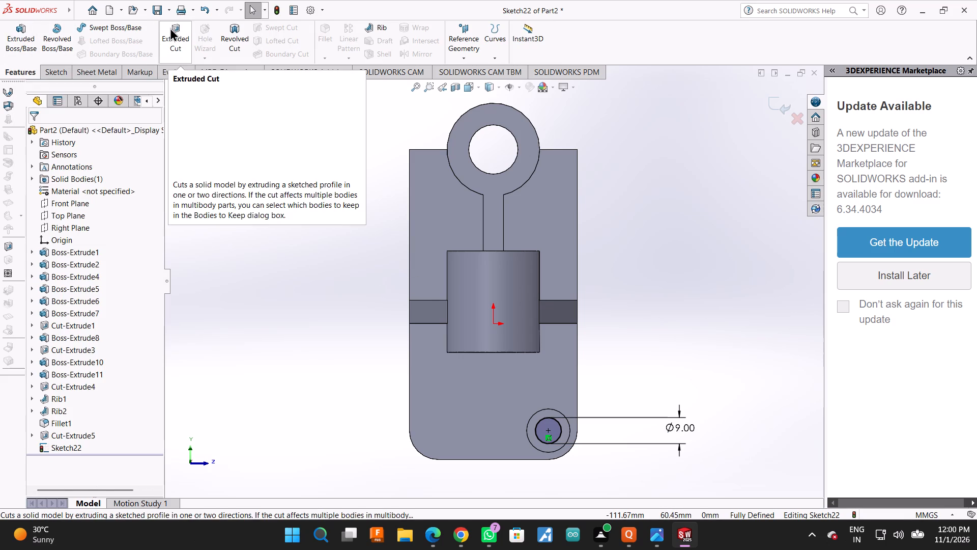
pyautogui.click(171, 28)
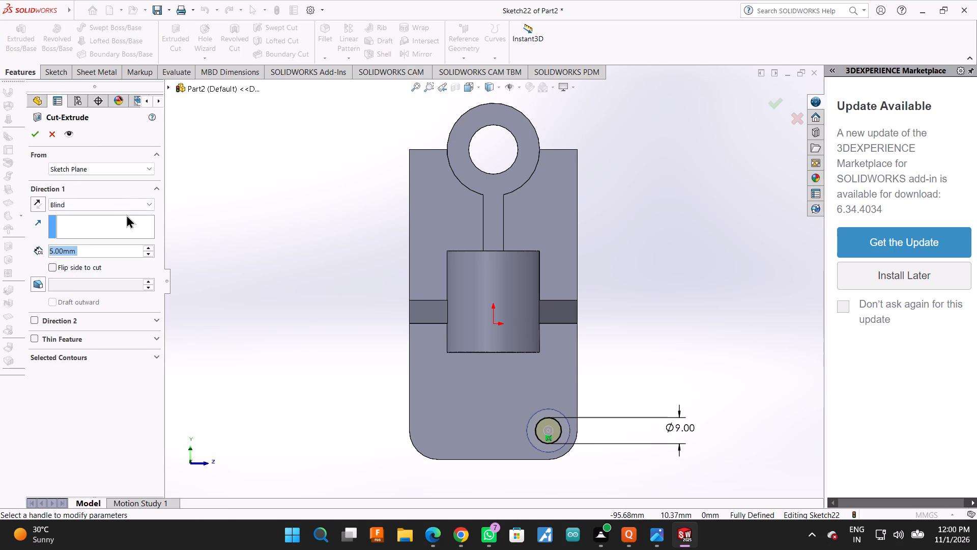
pyautogui.click(129, 198)
pyautogui.click(126, 240)
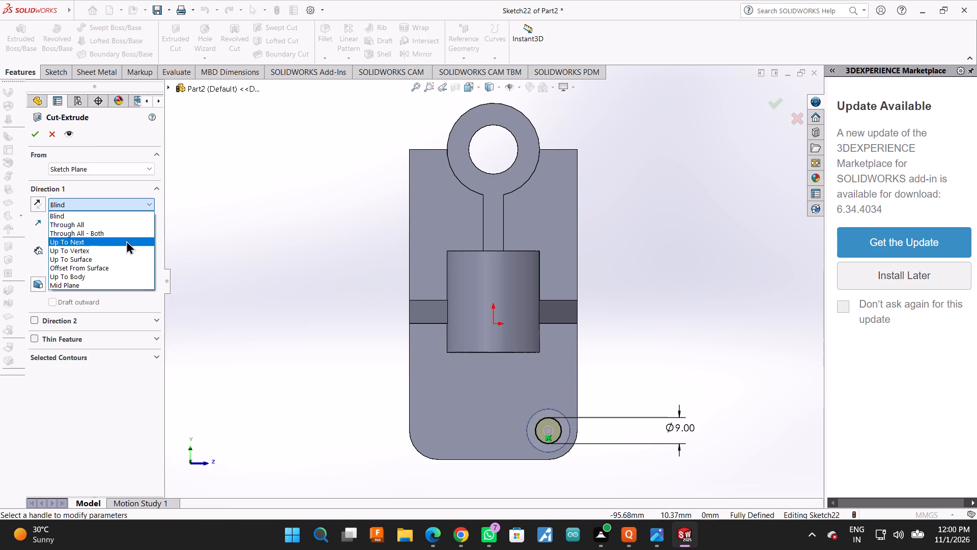
pyautogui.click(33, 132)
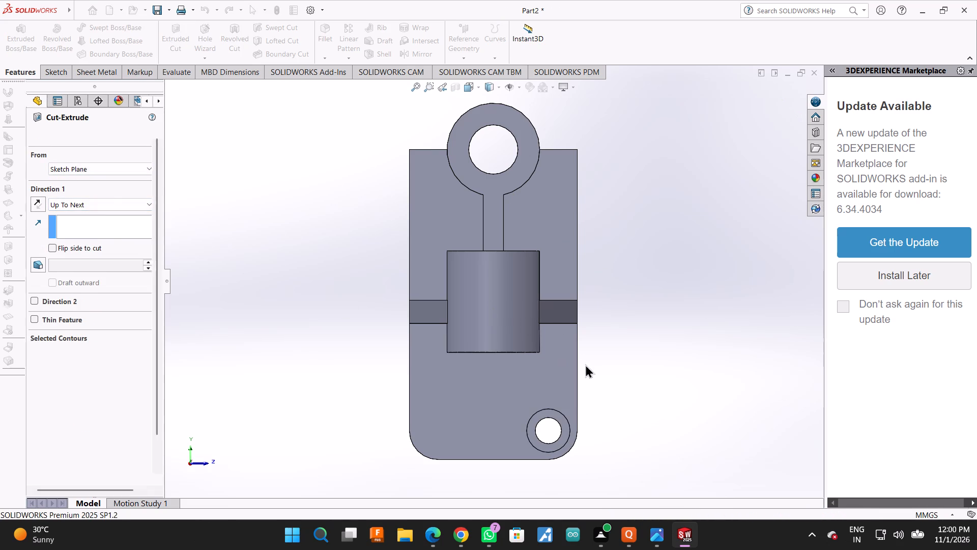
# Examine the bracket and its stepped corner hole from several angles.
pyautogui.moveTo(580, 386); pyautogui.dragTo(567, 392, button='middle')
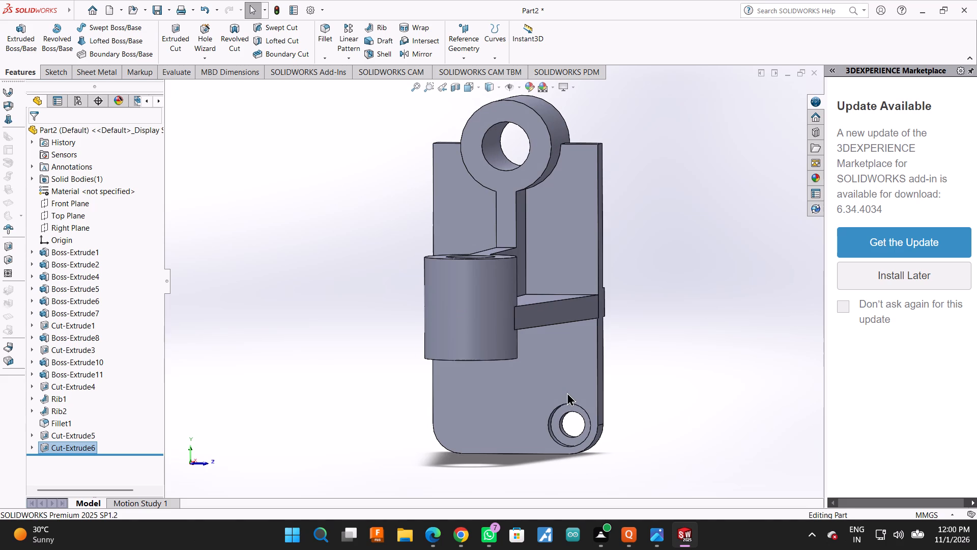
pyautogui.moveTo(677, 398); pyautogui.dragTo(621, 425, button='middle')
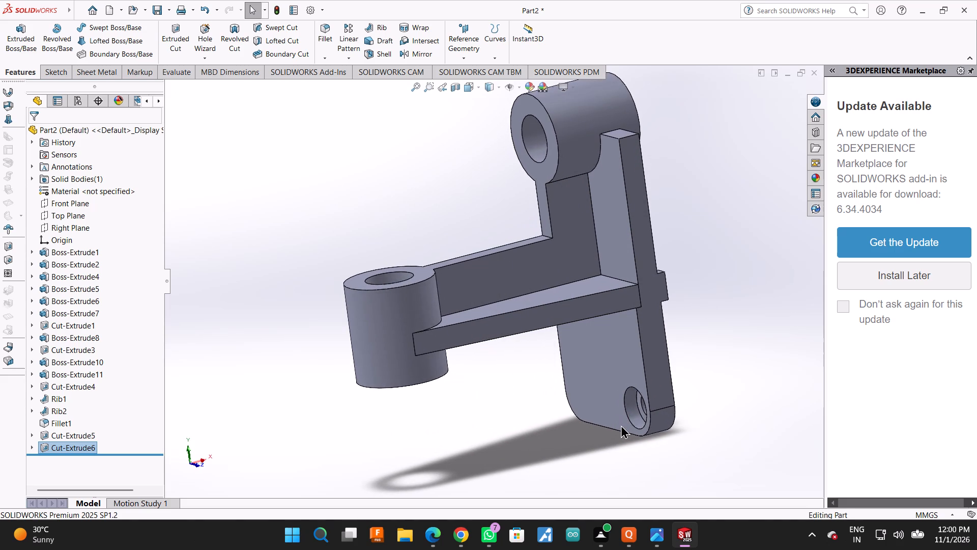
pyautogui.scroll(1, 621, 425)
pyautogui.moveTo(717, 395); pyautogui.dragTo(709, 397, button='middle')
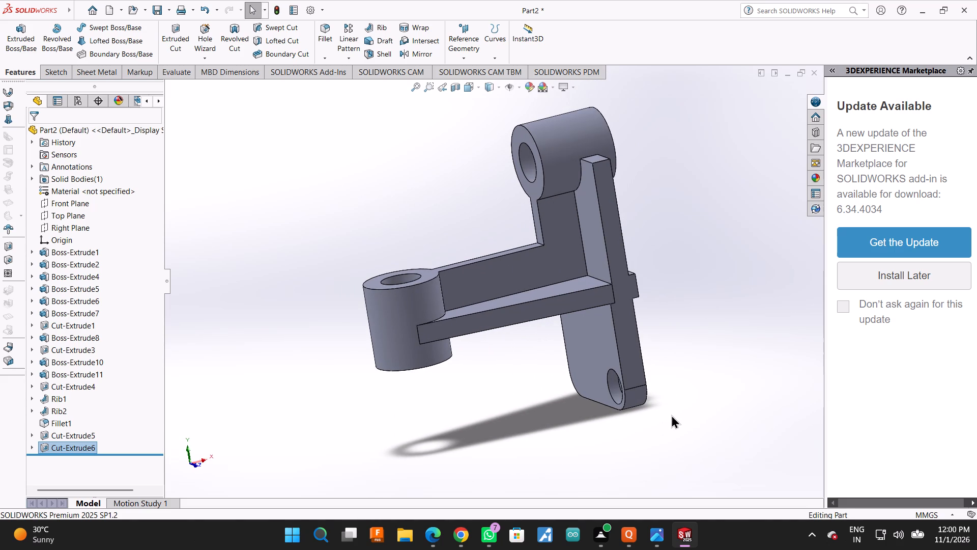
pyautogui.middleClick(624, 324)
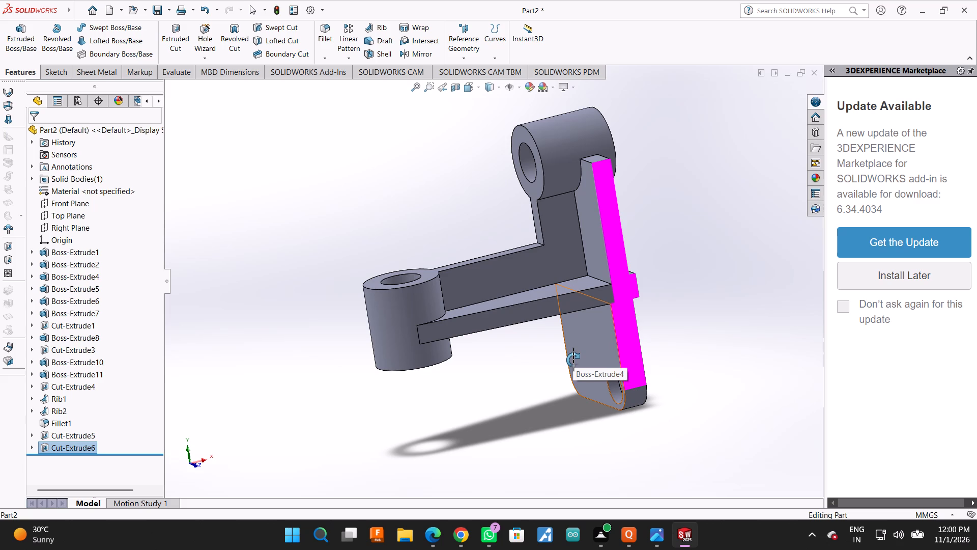
pyautogui.moveTo(693, 380); pyautogui.dragTo(722, 395, button='middle')
pyautogui.moveTo(688, 411); pyautogui.dragTo(670, 420, button='middle')
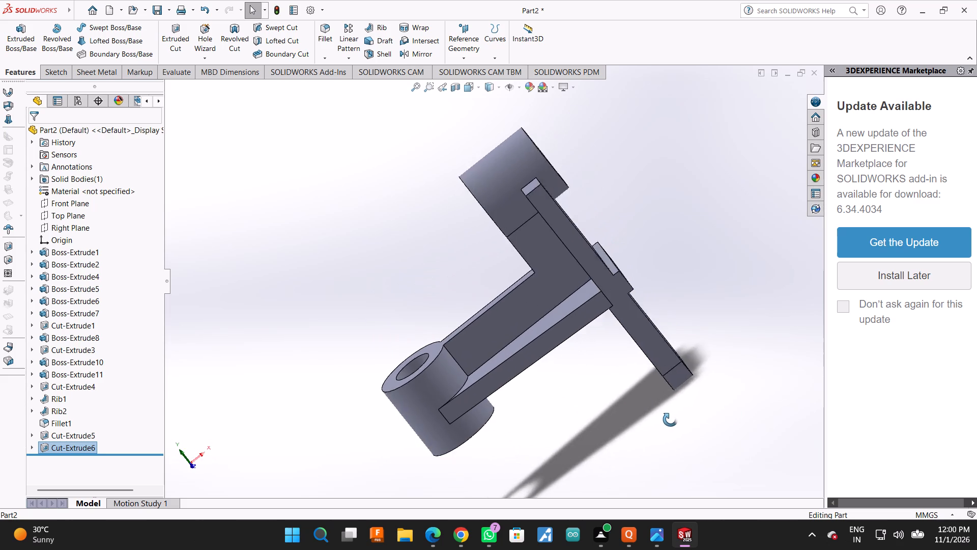
pyautogui.moveTo(670, 420); pyautogui.dragTo(655, 428, button='middle')
pyautogui.moveTo(634, 427); pyautogui.dragTo(748, 322, button='middle')
pyautogui.press('Escape')
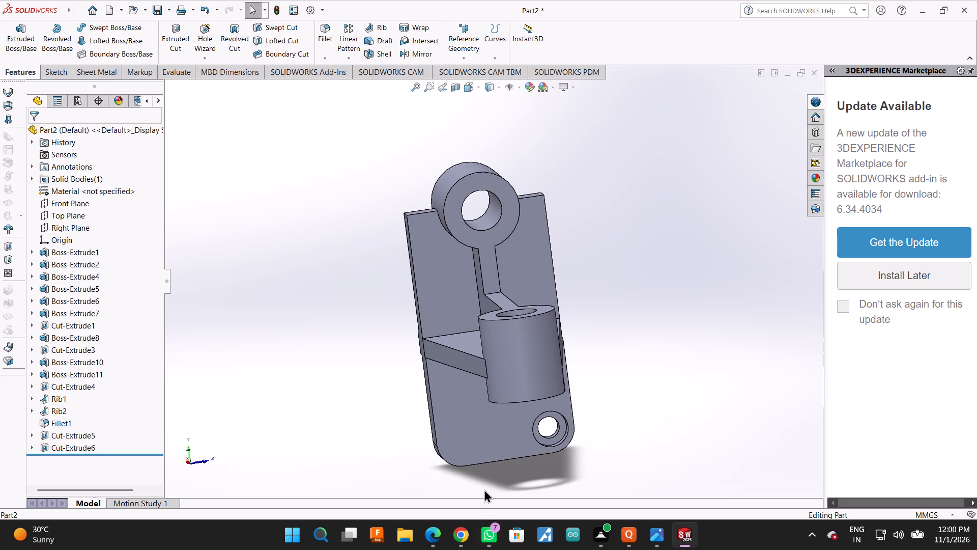
# Start a new sketch on the lower wall's boss-side face with the Circle tool active.
pyautogui.moveTo(685, 371); pyautogui.dragTo(638, 394, button='middle')
pyautogui.click(622, 373)
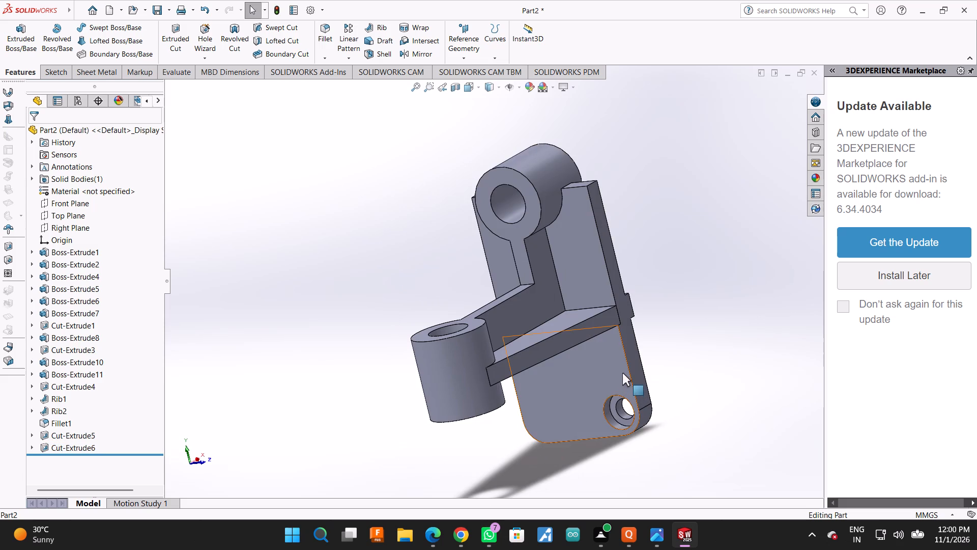
pyautogui.click(670, 341)
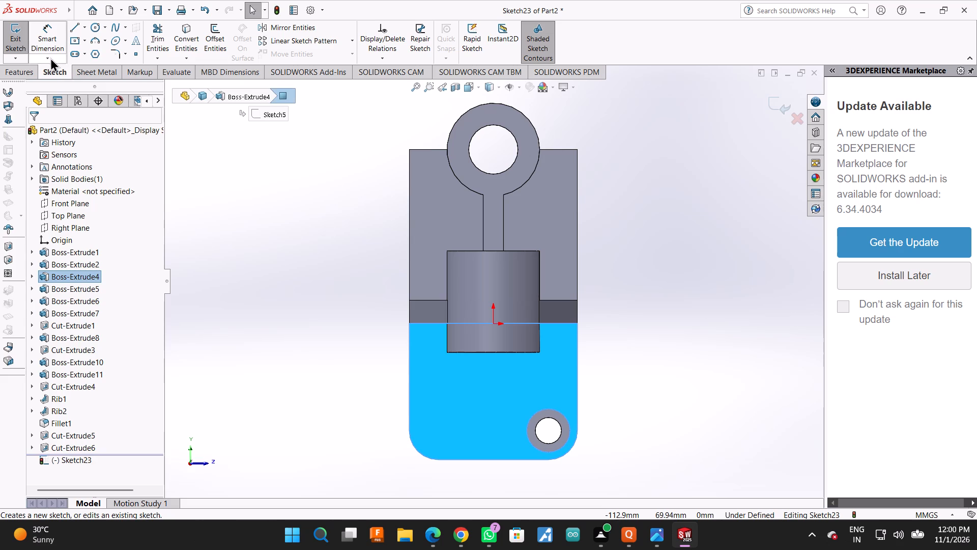
pyautogui.click(90, 29)
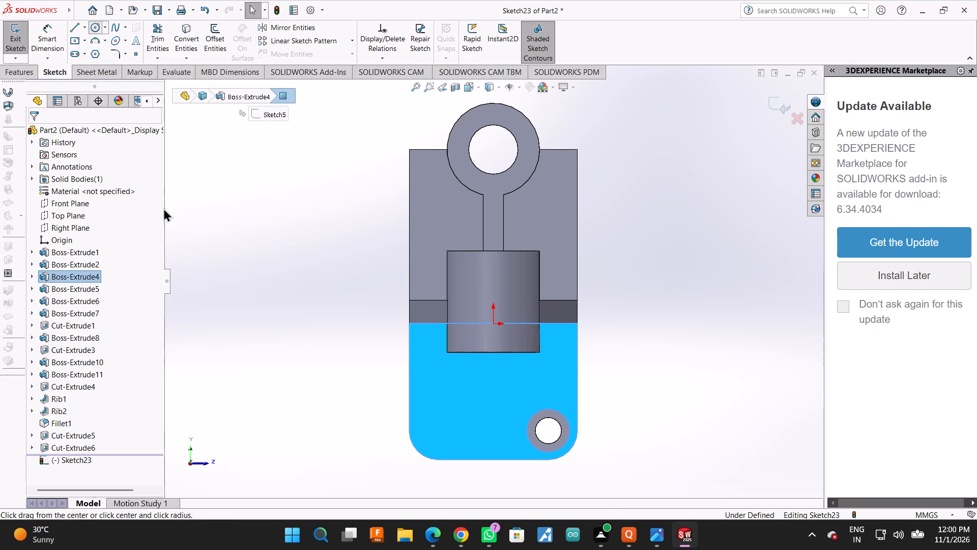
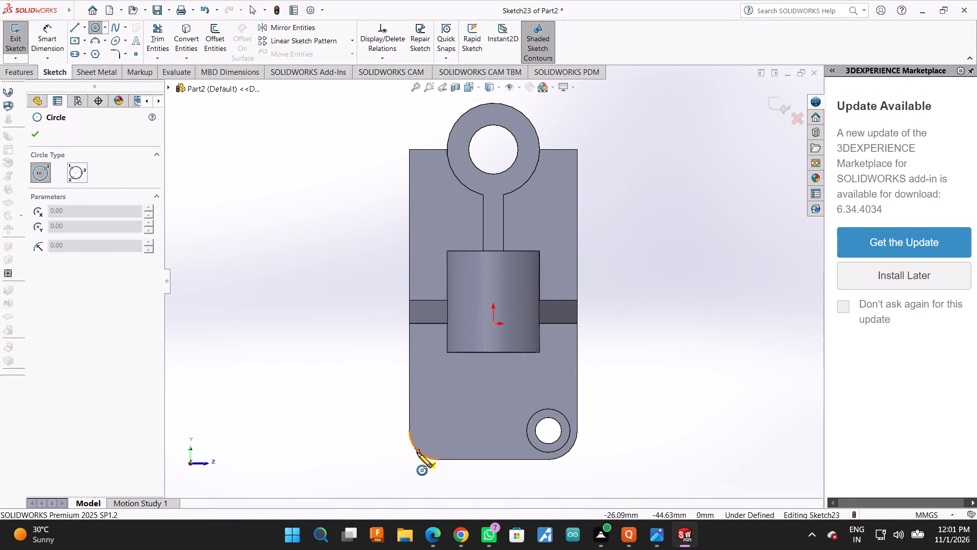
# Sketch a 15 mm diameter circle concentric with the lower wall's other rounded corner, the one without a hole.
pyautogui.click(439, 432)
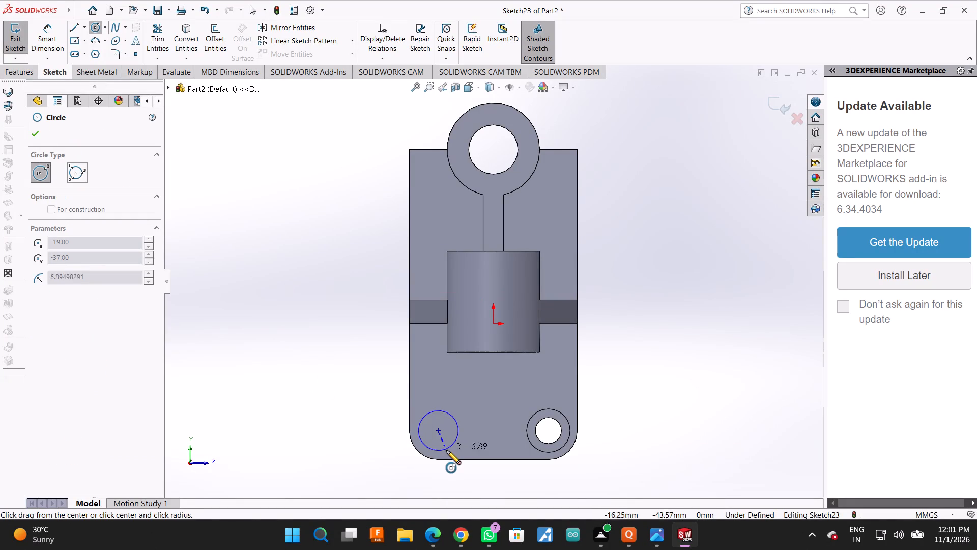
pyautogui.click(446, 450)
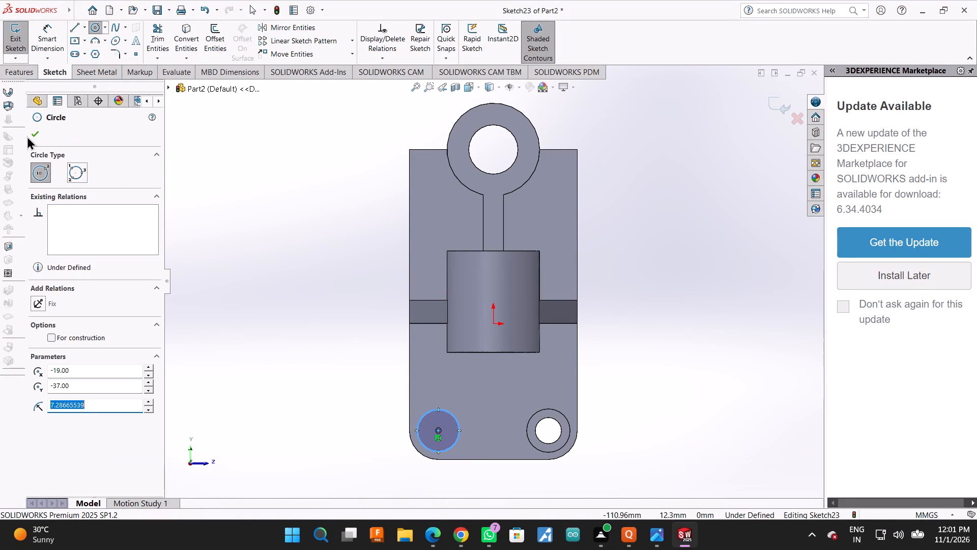
pyautogui.click(34, 133)
pyautogui.click(48, 41)
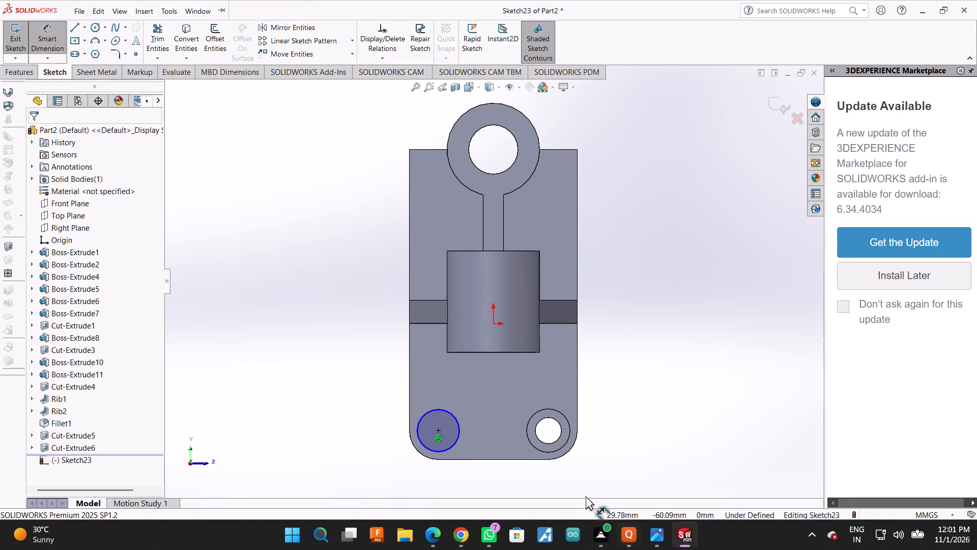
pyautogui.click(448, 413)
pyautogui.click(273, 390)
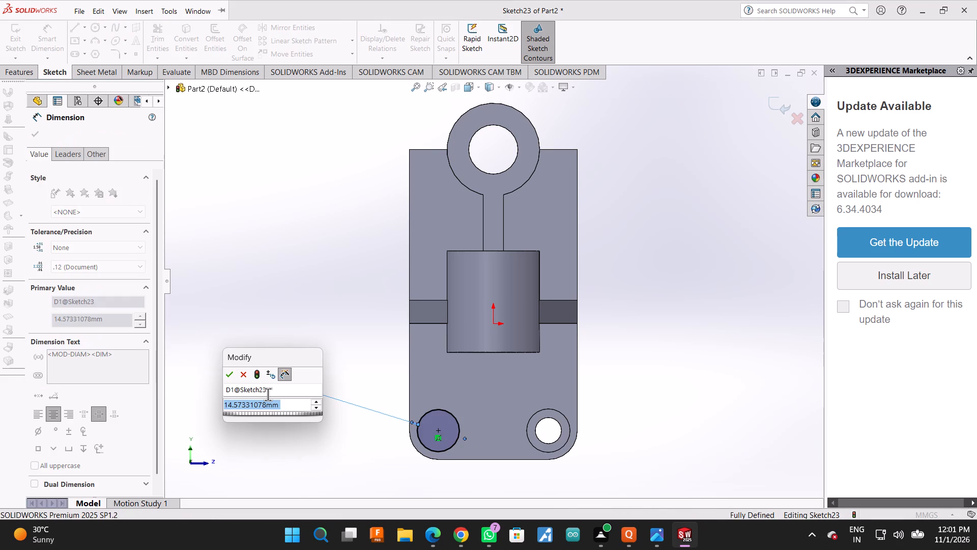
pyautogui.write('15')
pyautogui.press('Return')
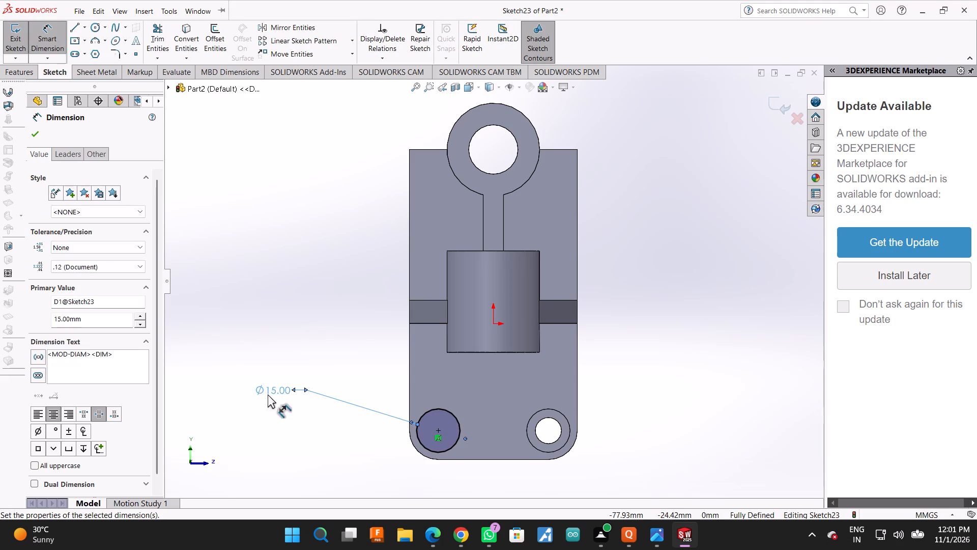
pyautogui.click(30, 132)
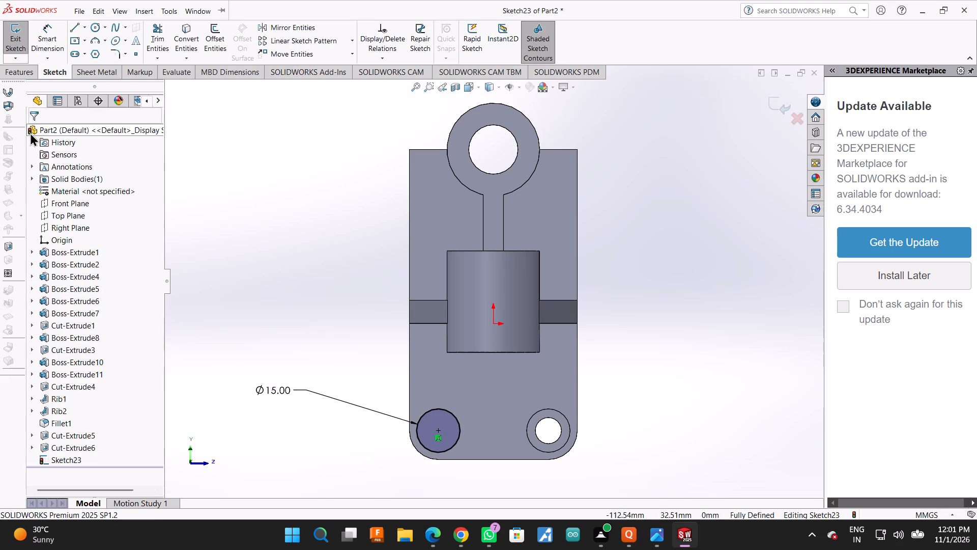
# Cut the 15 mm circle into the lower wall with a 5 mm Blind extruded cut.
pyautogui.click(23, 74)
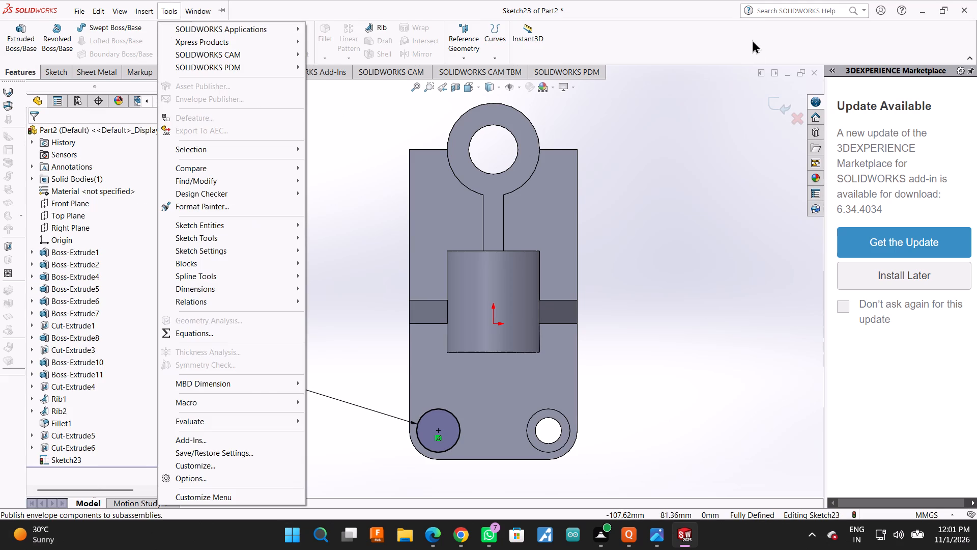
pyautogui.click(734, 47)
pyautogui.click(168, 38)
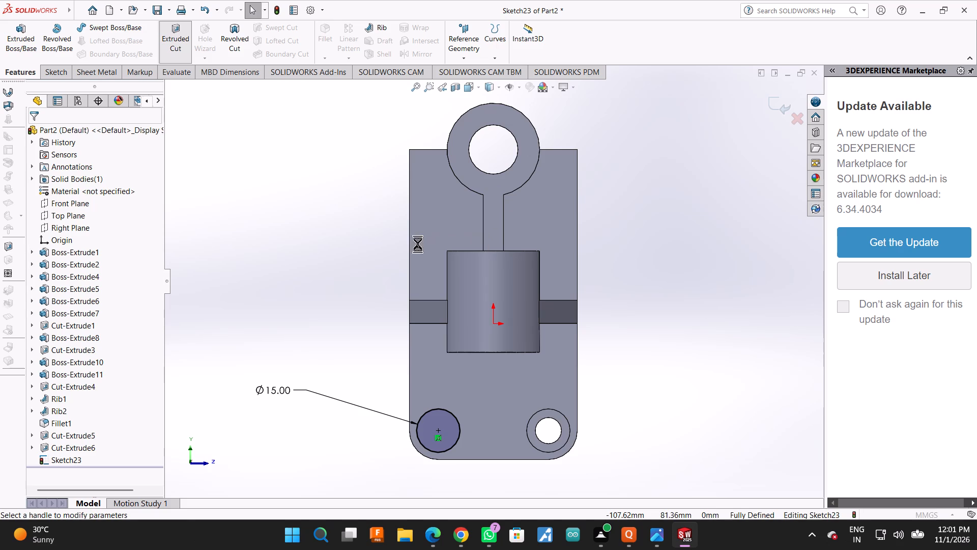
pyautogui.moveTo(387, 252); pyautogui.dragTo(427, 271, button='middle')
pyautogui.middleClick(428, 271)
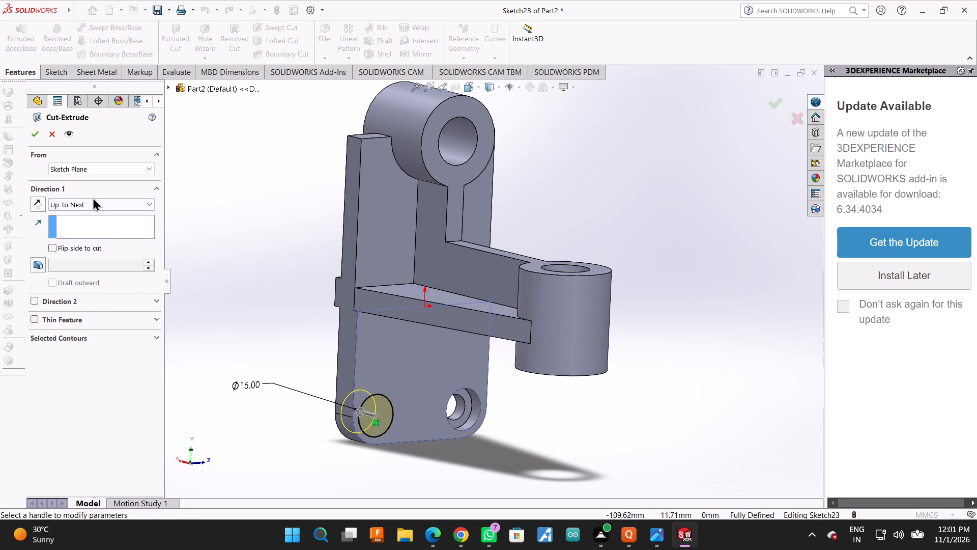
pyautogui.click(103, 207)
pyautogui.click(103, 217)
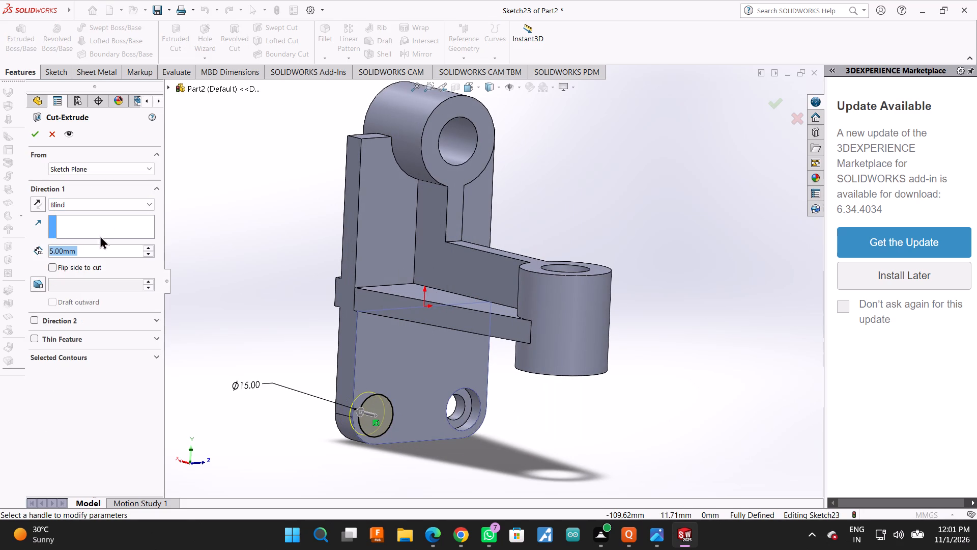
pyautogui.click(39, 133)
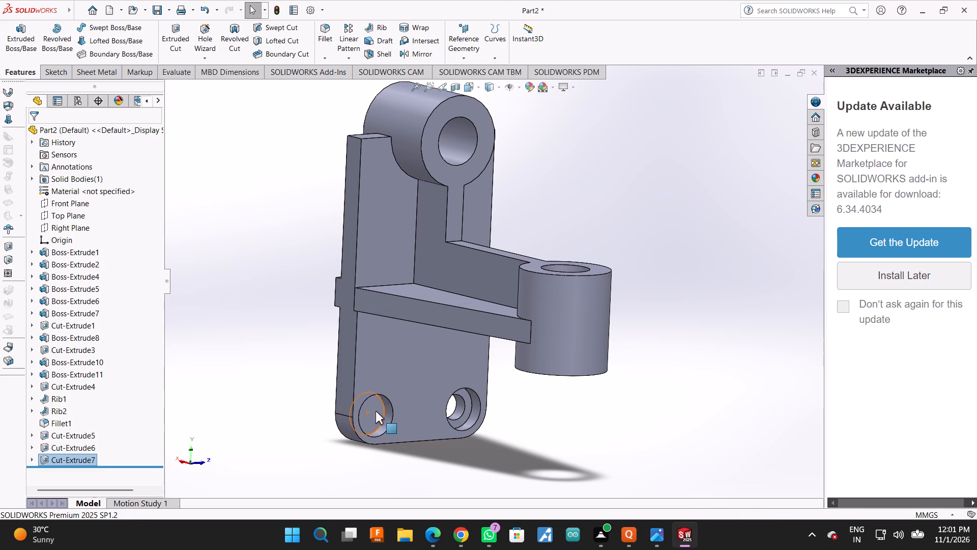
# On the new recess's floor, sketch a circle about 3.8 mm in radius, concentric with the recess.
pyautogui.click(376, 411)
pyautogui.click(428, 381)
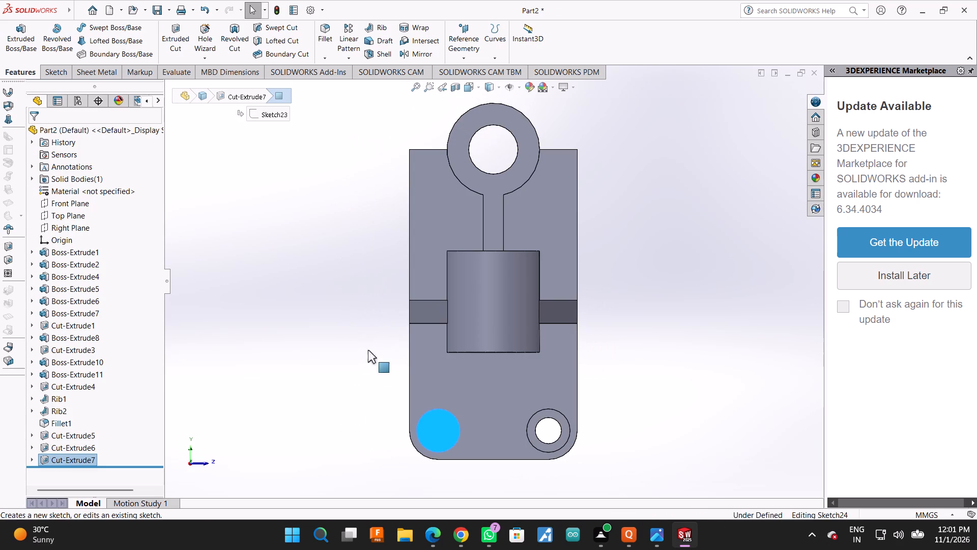
pyautogui.click(98, 24)
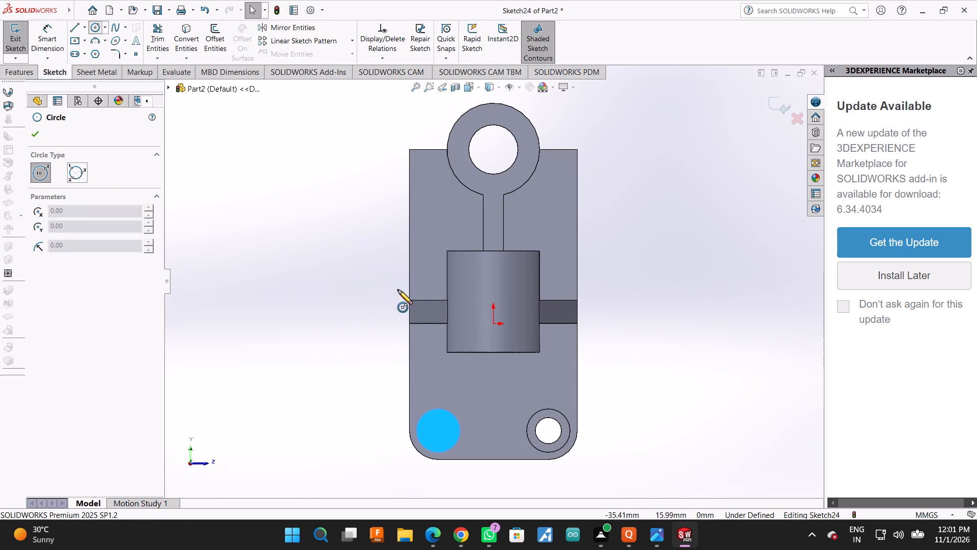
pyautogui.click(439, 432)
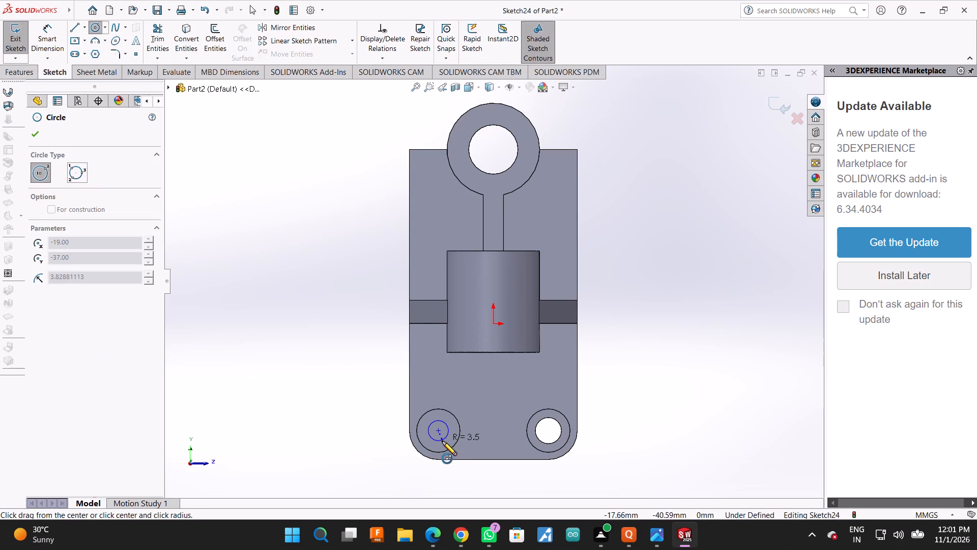
pyautogui.click(442, 441)
pyautogui.click(39, 133)
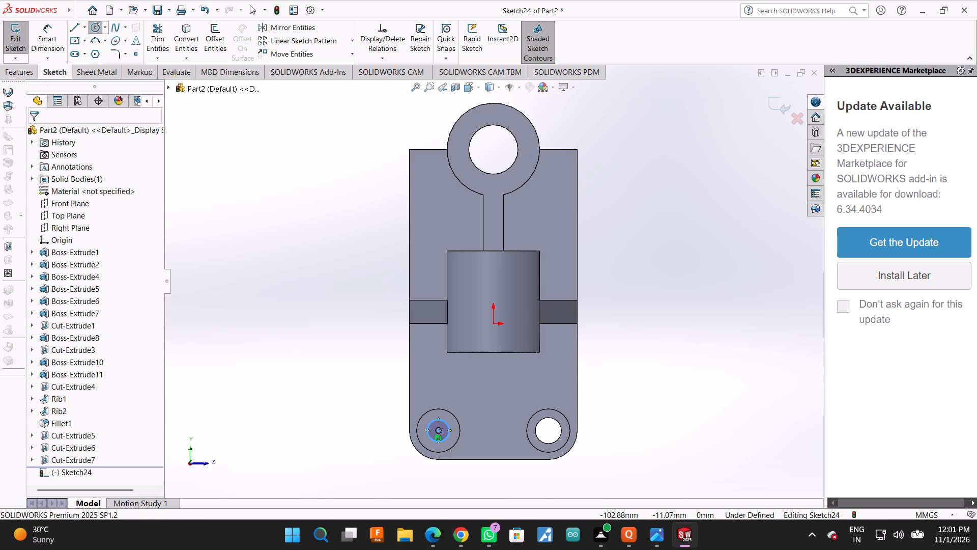
# Dimension the recess-floor circle with a diameter of 9 mm.
pyautogui.click(41, 40)
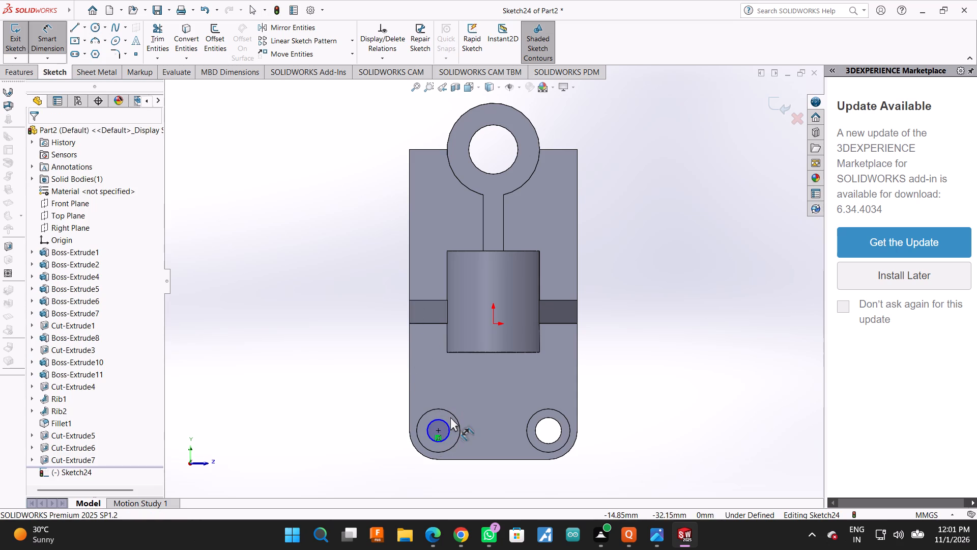
pyautogui.click(448, 421)
pyautogui.doubleClick(286, 334)
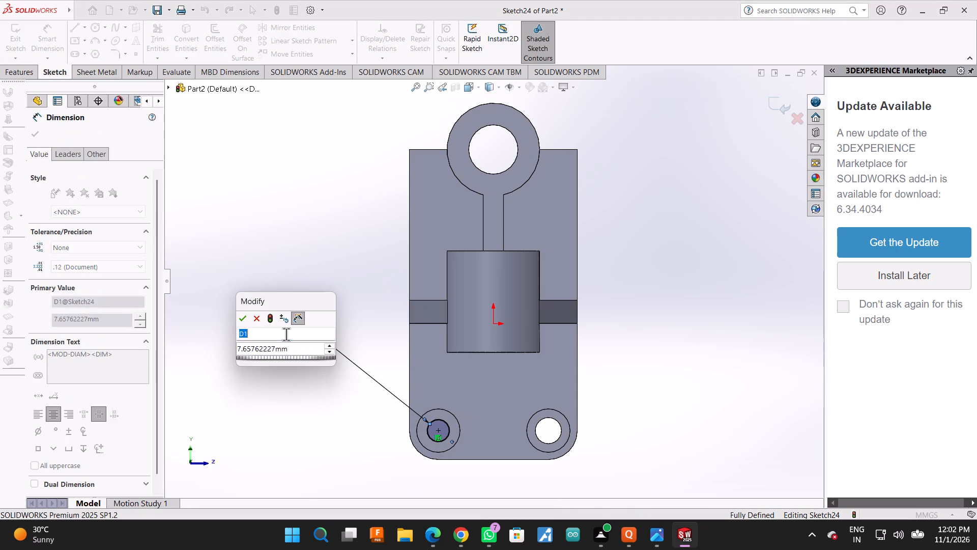
pyautogui.press('9')
pyautogui.press('Return')
pyautogui.press('9')
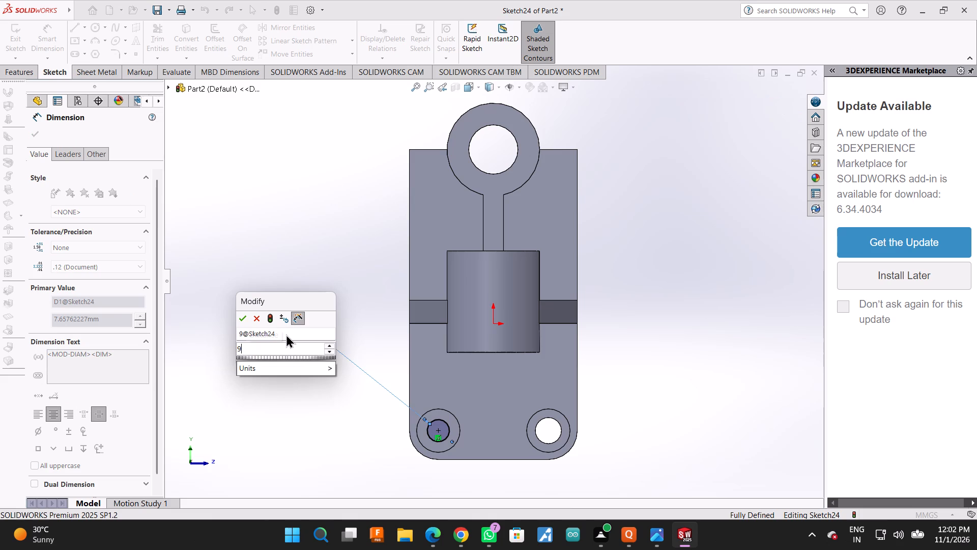
pyautogui.press('Return')
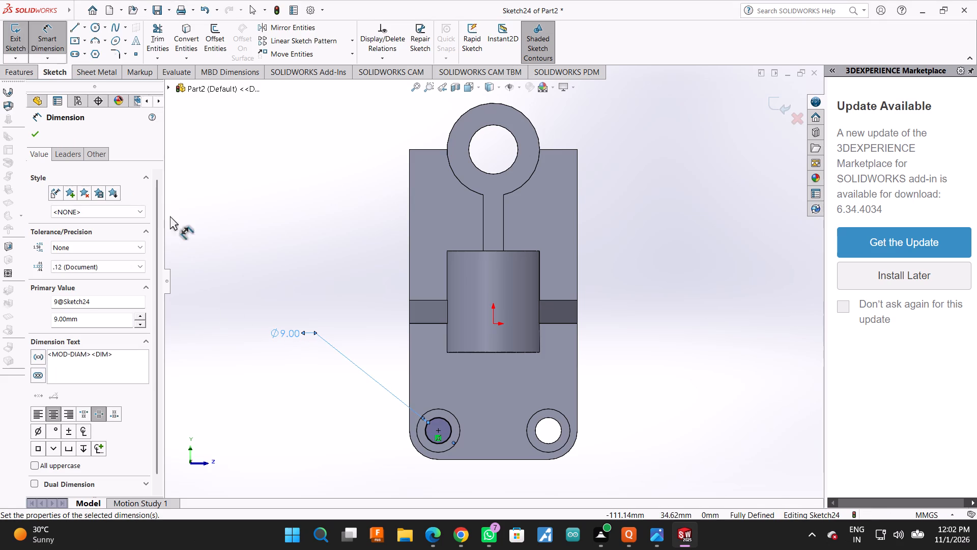
pyautogui.click(35, 126)
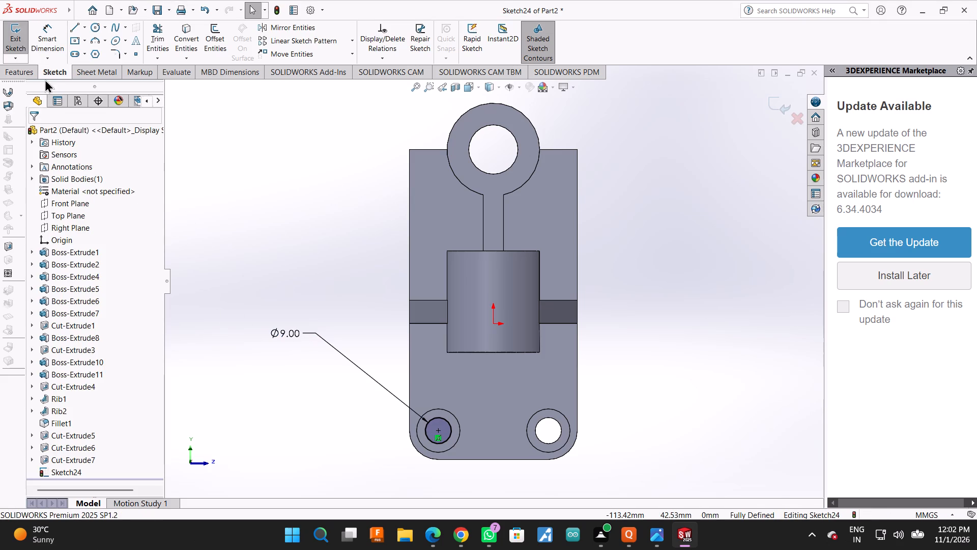
# Cut the 9 mm circle through the rest of the lower wall with an Up To Next extruded cut.
pyautogui.moveTo(288, 206); pyautogui.dragTo(353, 237, button='middle')
pyautogui.middleClick(353, 237)
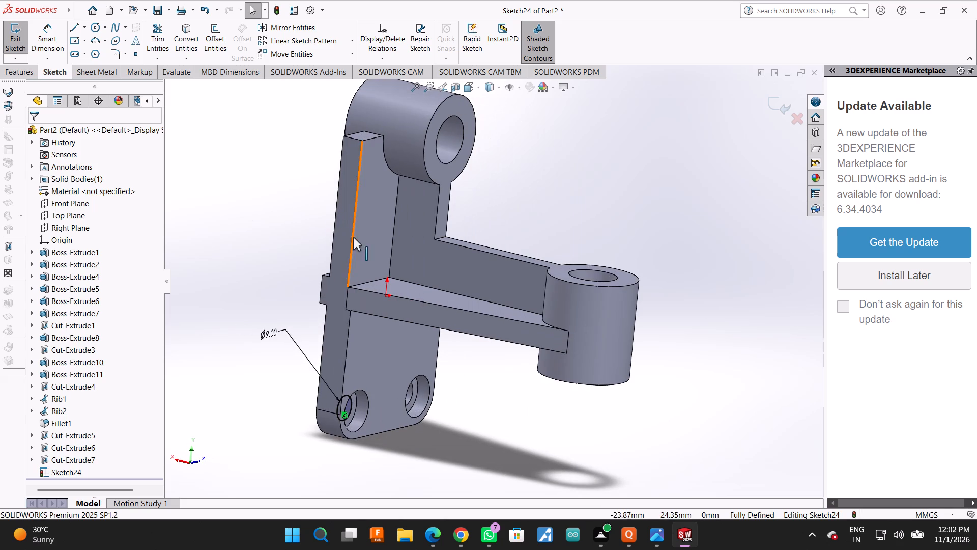
pyautogui.click(35, 75)
pyautogui.click(164, 39)
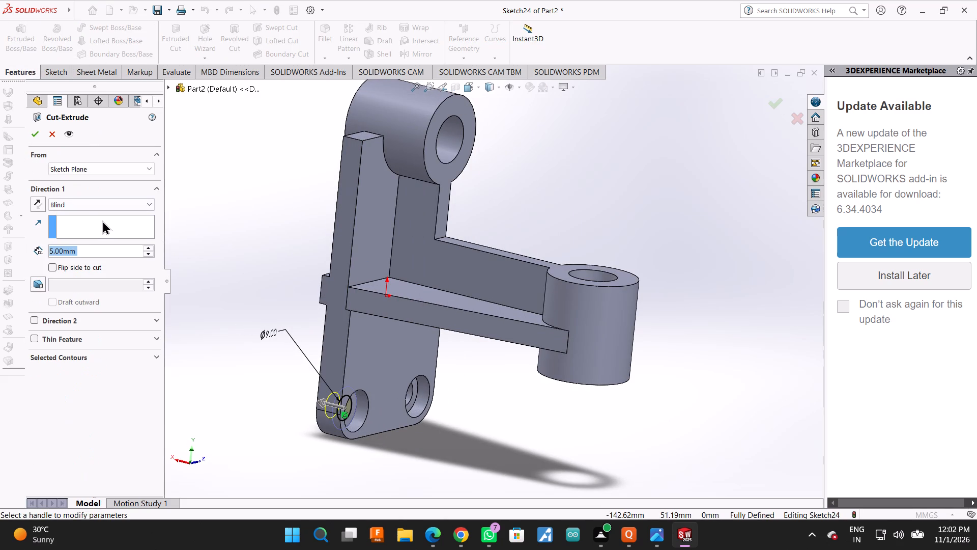
pyautogui.click(103, 213)
pyautogui.click(114, 200)
pyautogui.click(113, 211)
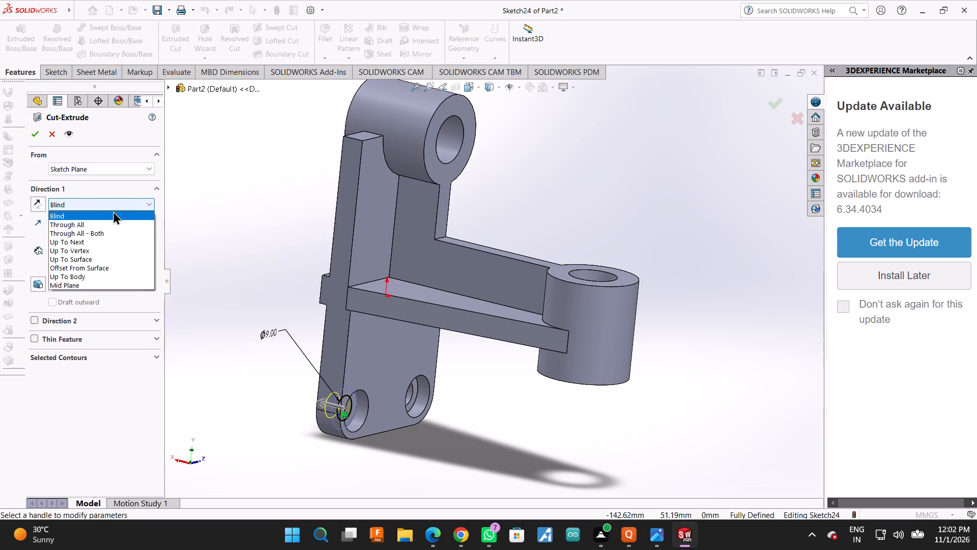
pyautogui.click(74, 216)
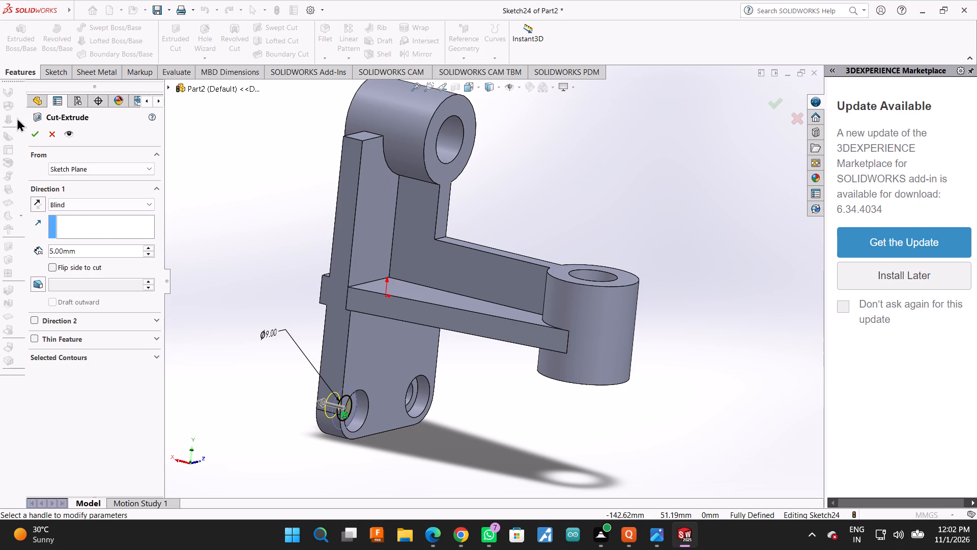
pyautogui.click(82, 215)
pyautogui.click(83, 210)
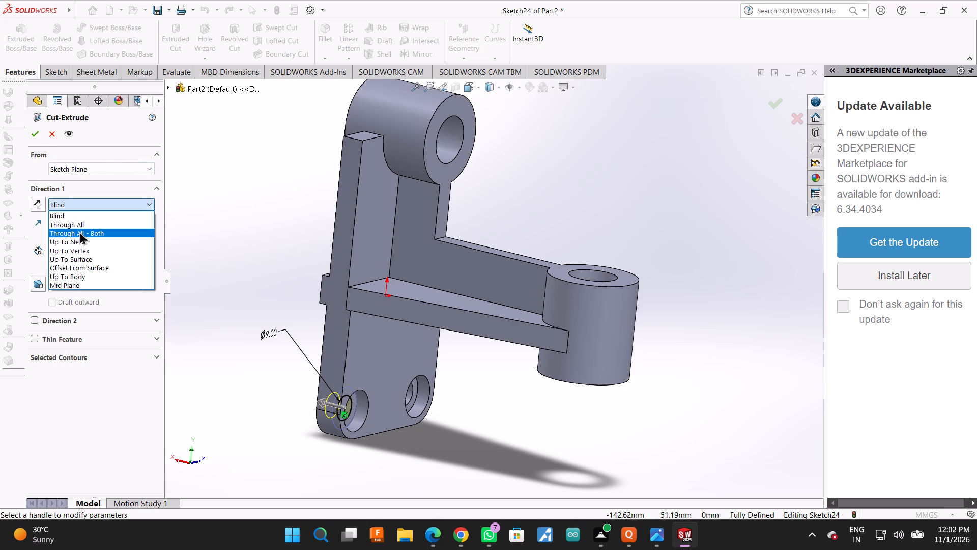
pyautogui.click(76, 243)
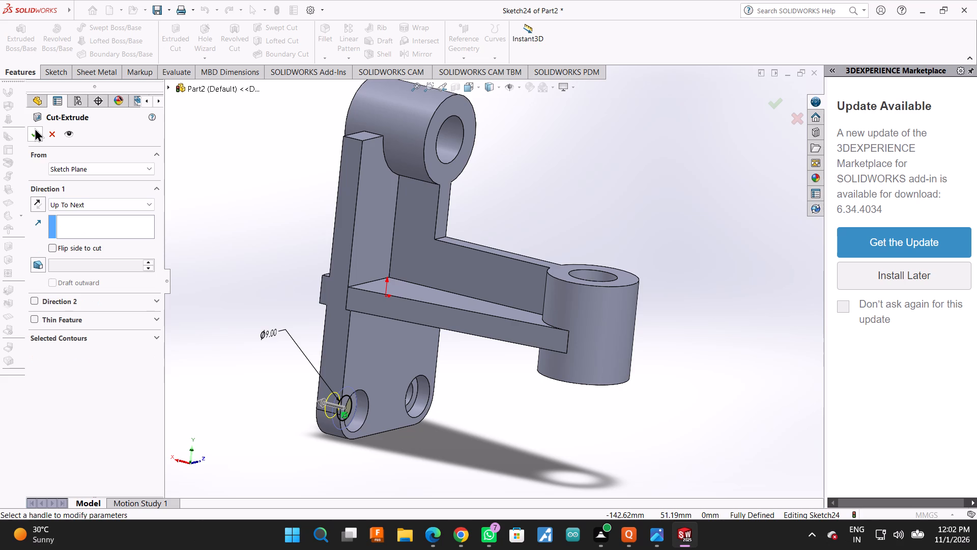
pyautogui.click(35, 128)
# On the lower wall's boss-side face, sketch two circles about 7 mm in radius just below the ribs, one on each side of the boss.
pyautogui.moveTo(521, 386); pyautogui.dragTo(487, 371, button='middle')
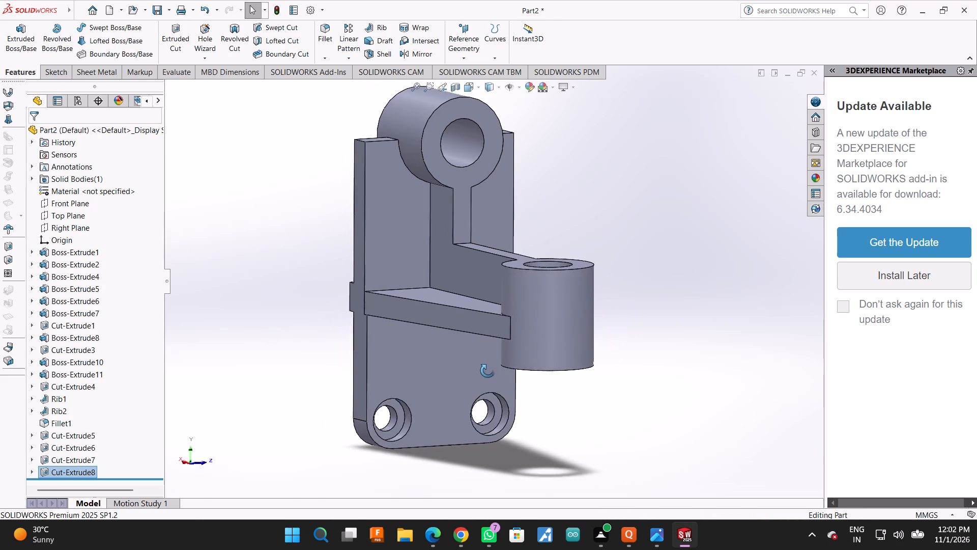
pyautogui.moveTo(487, 371); pyautogui.dragTo(480, 369, button='middle')
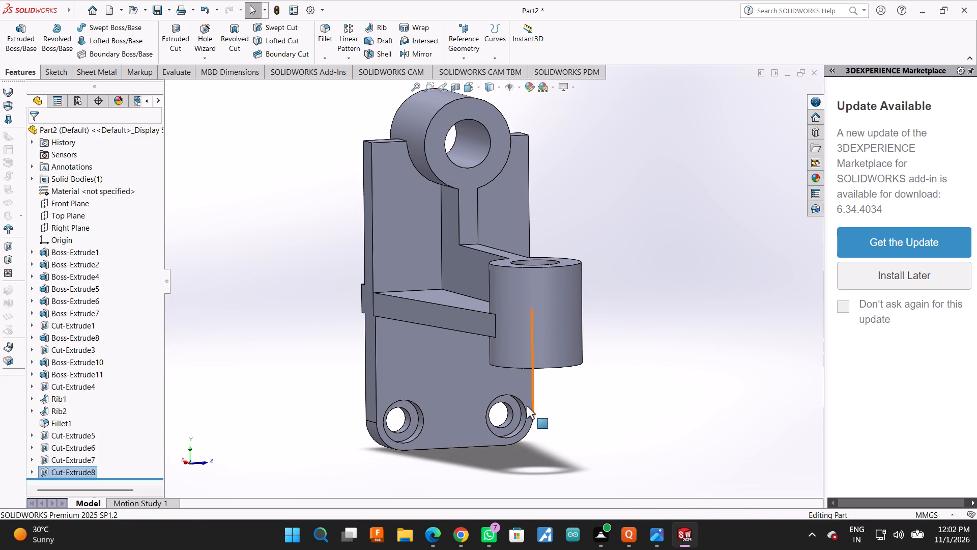
pyautogui.click(474, 383)
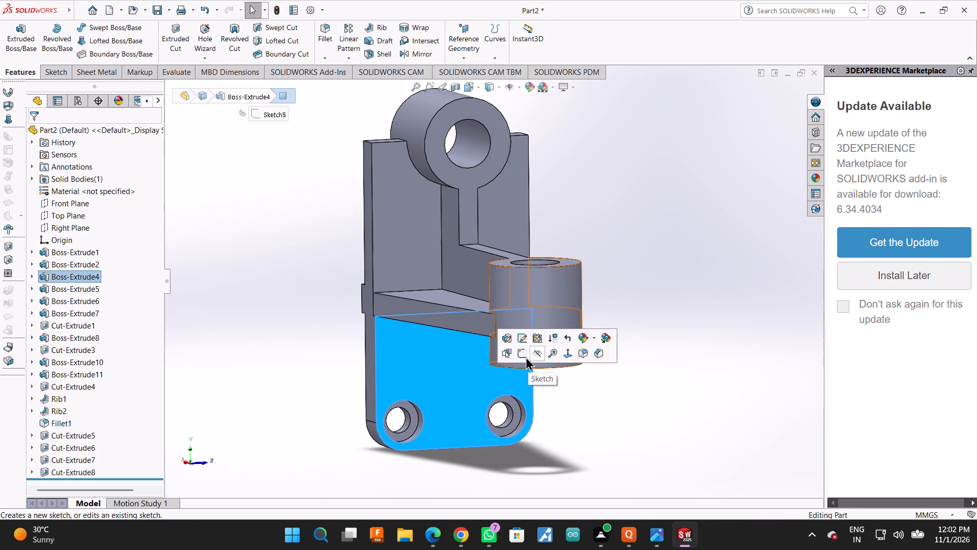
pyautogui.click(525, 356)
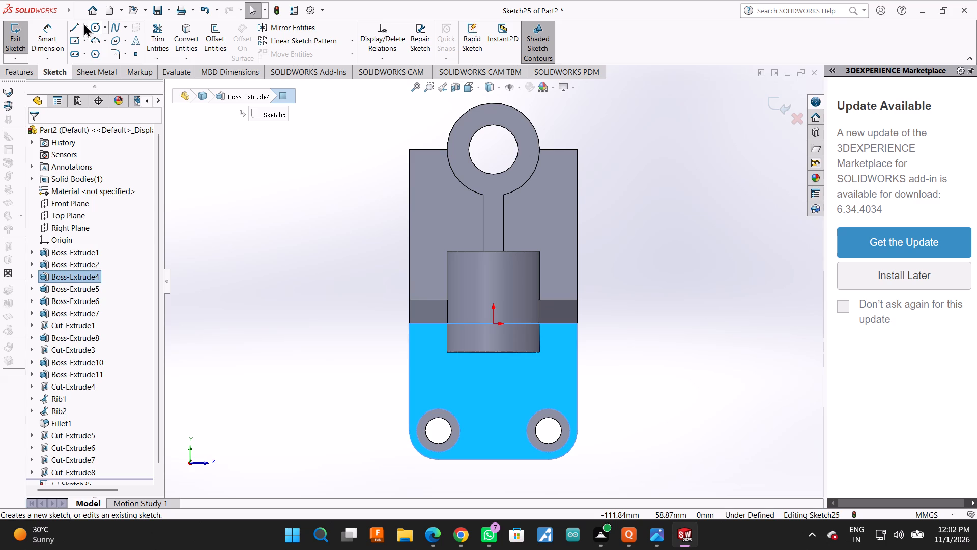
pyautogui.click(90, 27)
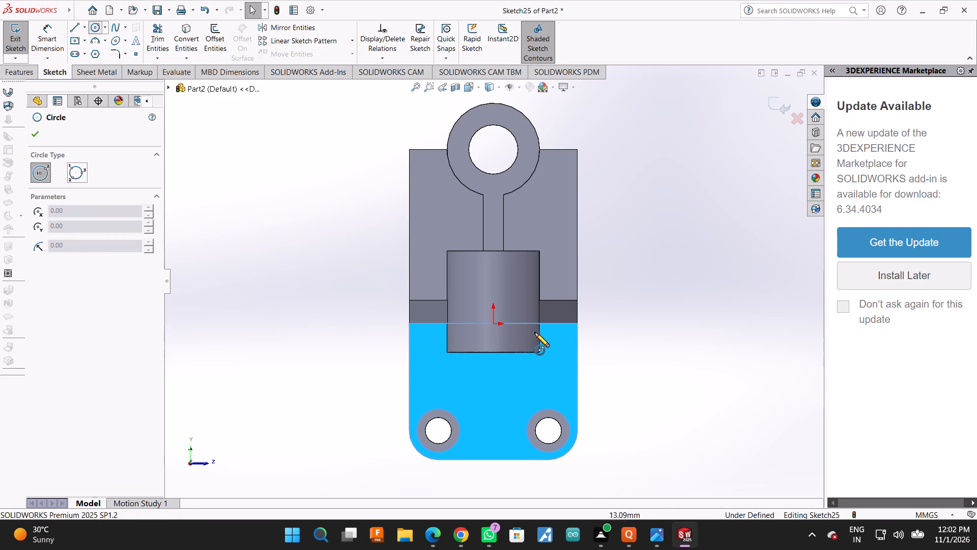
pyautogui.click(554, 355)
pyautogui.click(560, 375)
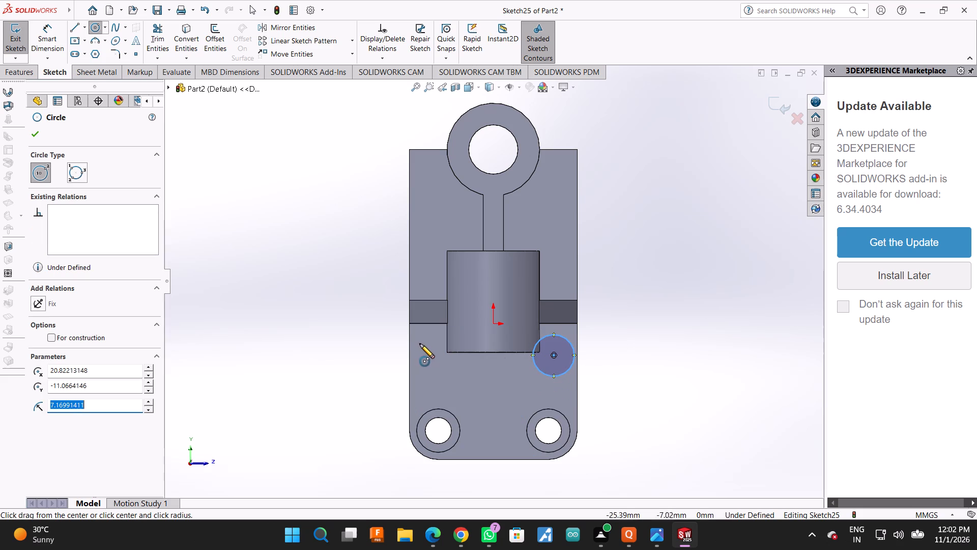
pyautogui.click(430, 355)
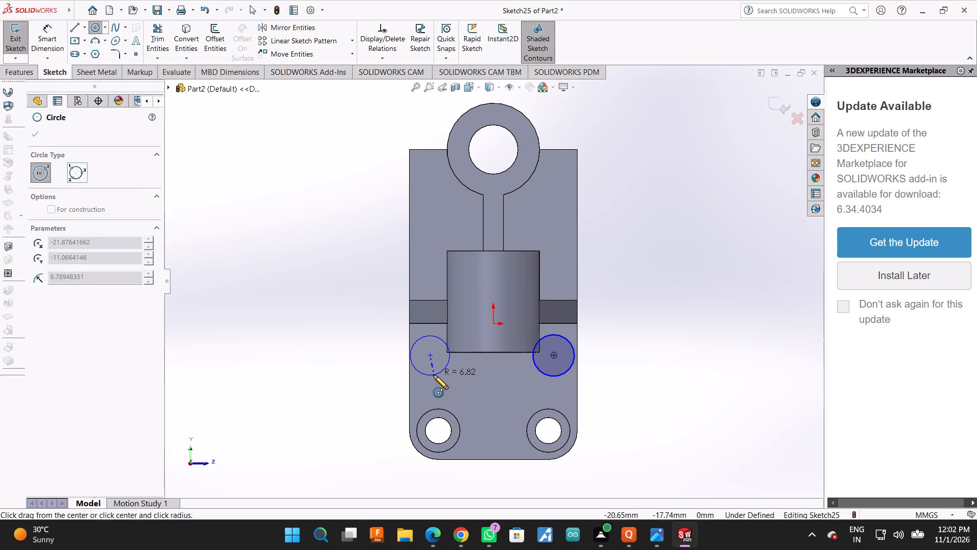
pyautogui.click(434, 375)
pyautogui.click(35, 132)
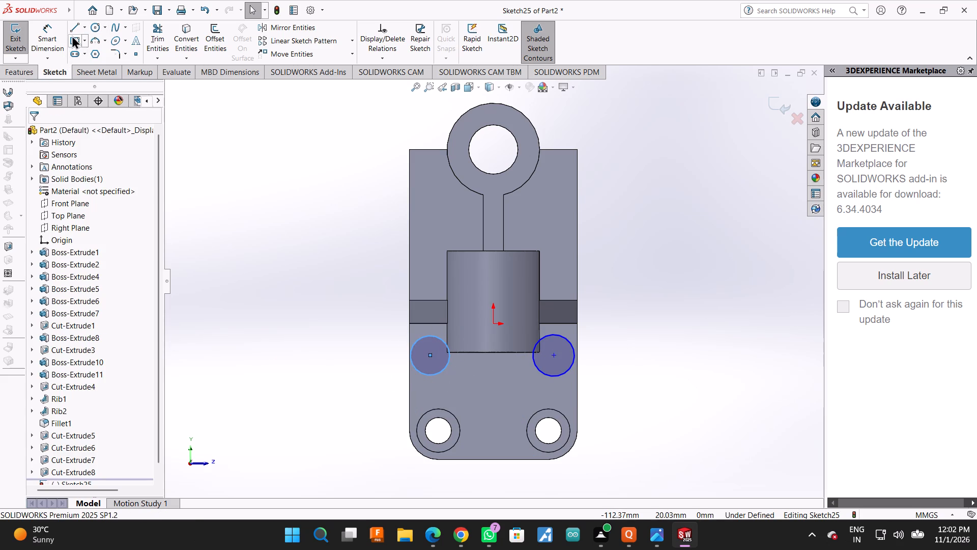
# Sketch a vertical line about 26 mm long from the right lower hole's centre up towards the right circle's centre.
pyautogui.click(56, 34)
pyautogui.click(556, 355)
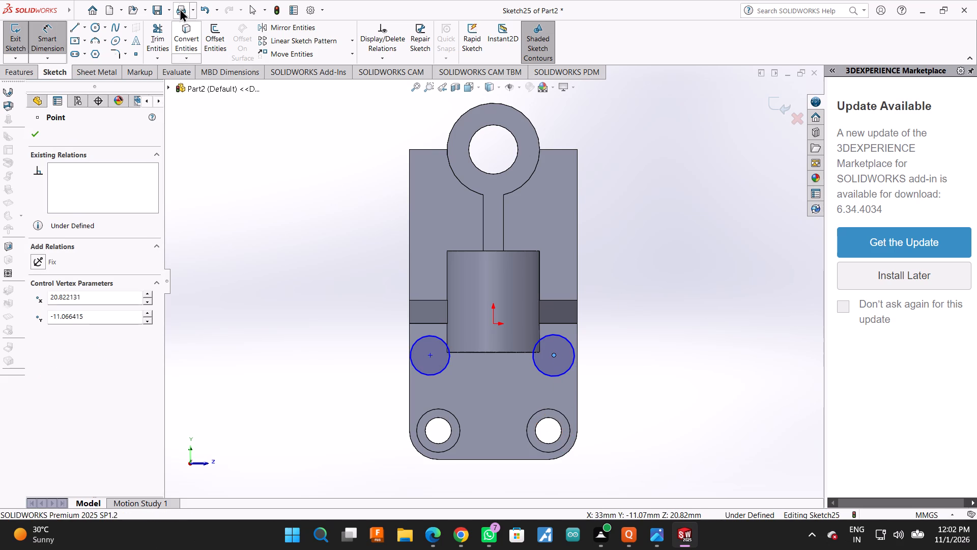
pyautogui.scroll(-2, 538, 381)
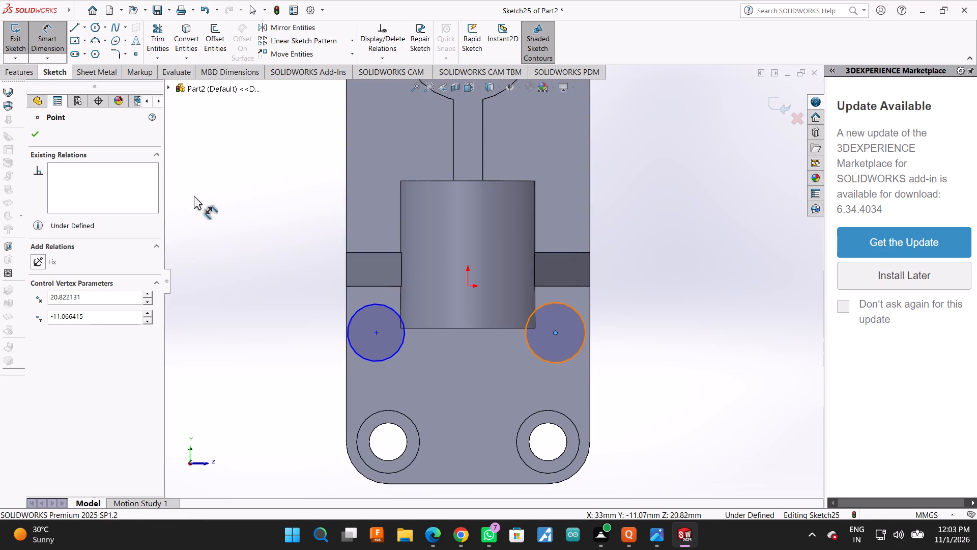
pyautogui.scroll(-3, 382, 482)
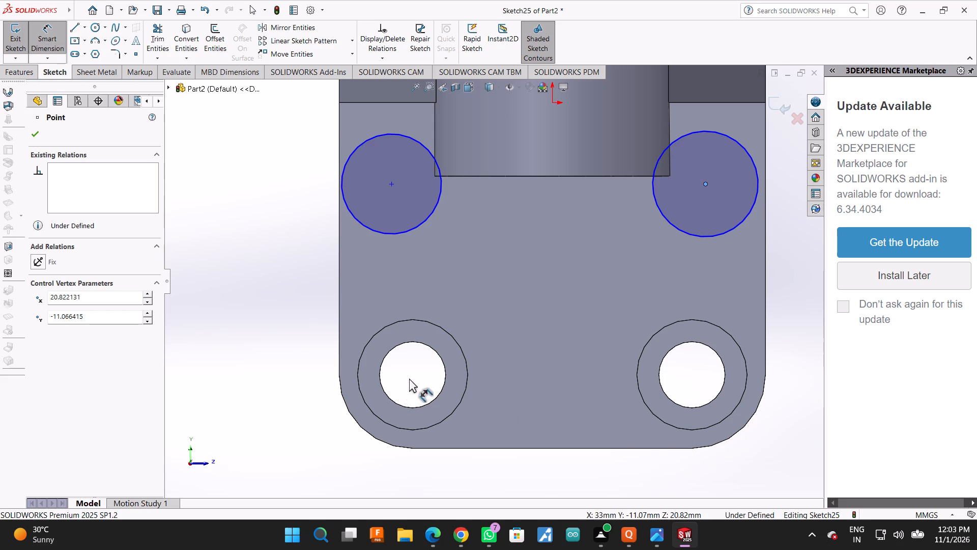
pyautogui.click(72, 31)
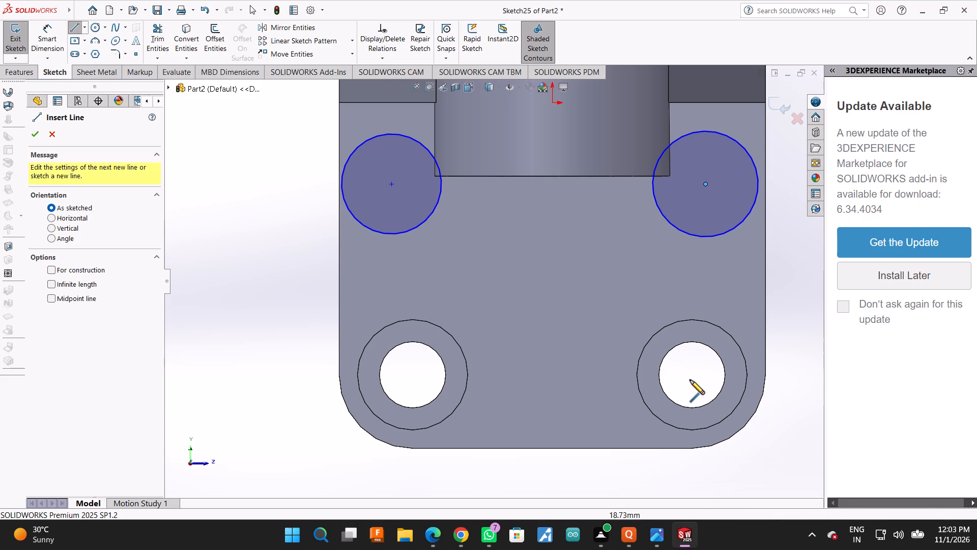
pyautogui.click(691, 374)
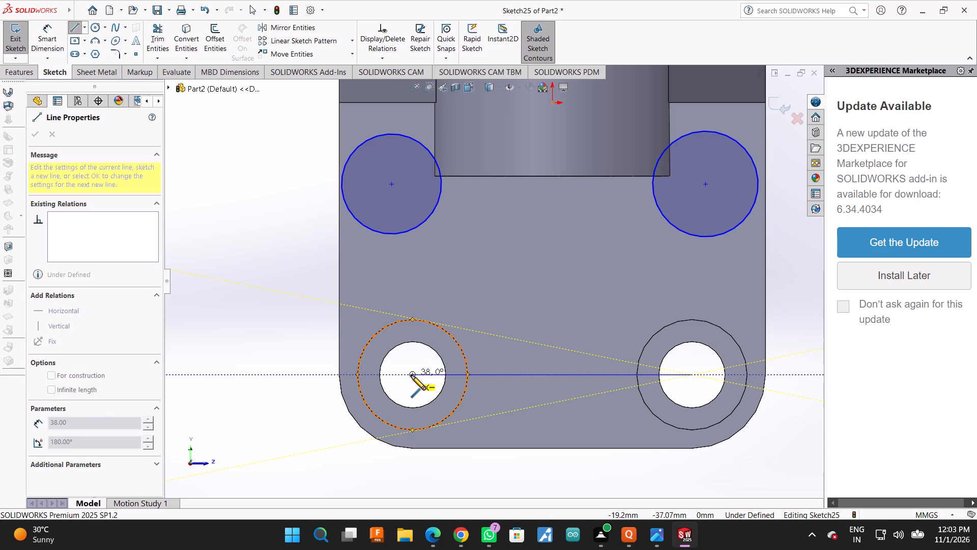
pyautogui.click(692, 185)
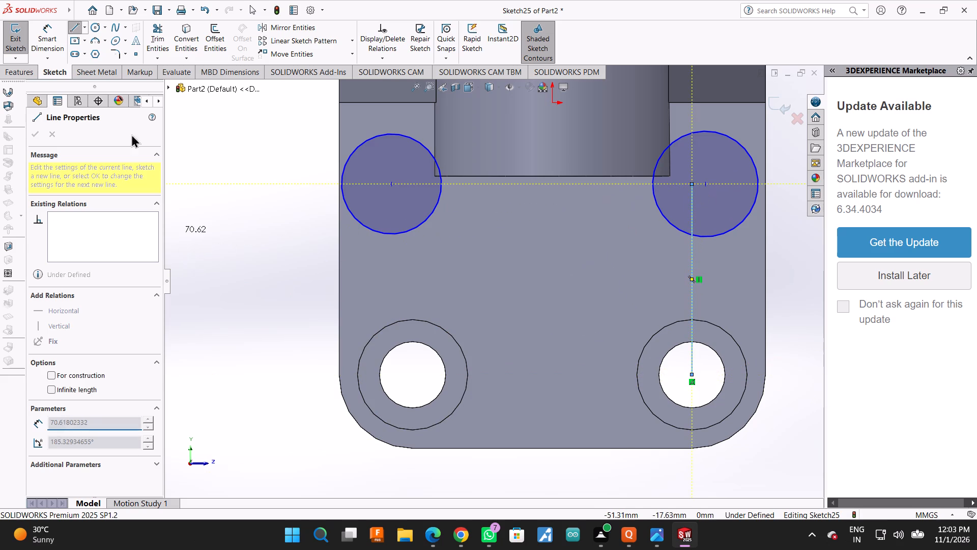
# Dimension the vertical line above the right lower hole with a length of 25 mm.
pyautogui.click(40, 42)
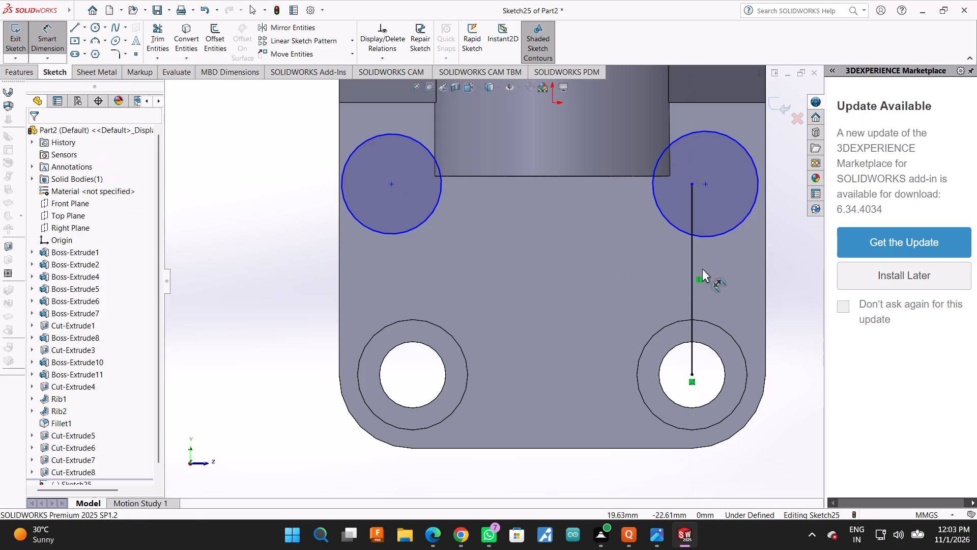
pyautogui.click(692, 268)
pyautogui.click(776, 275)
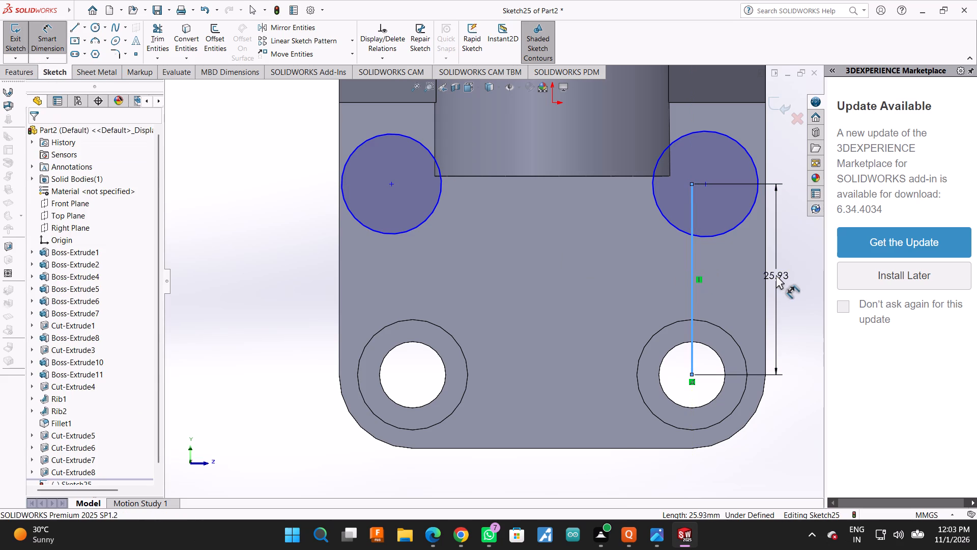
pyautogui.write('25')
pyautogui.press('Return')
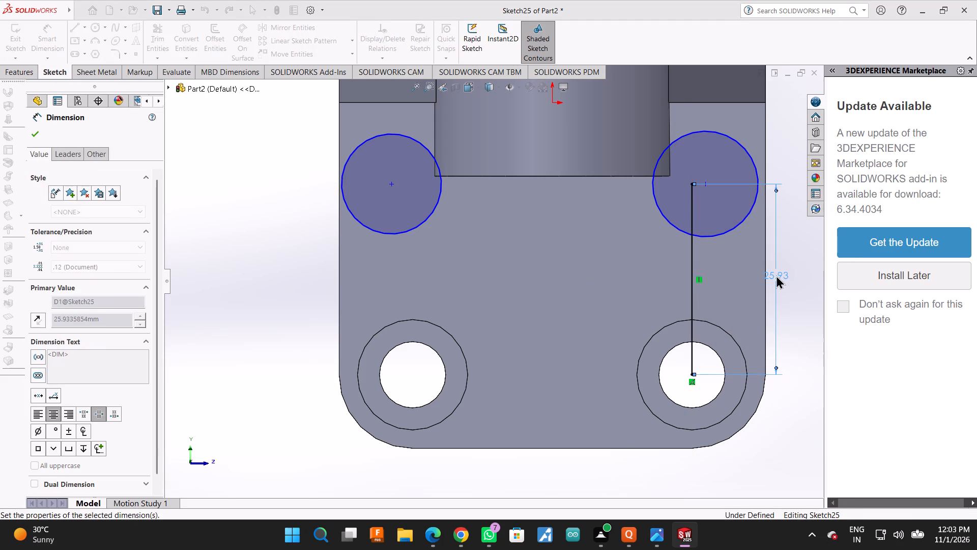
pyautogui.scroll(-4, 694, 206)
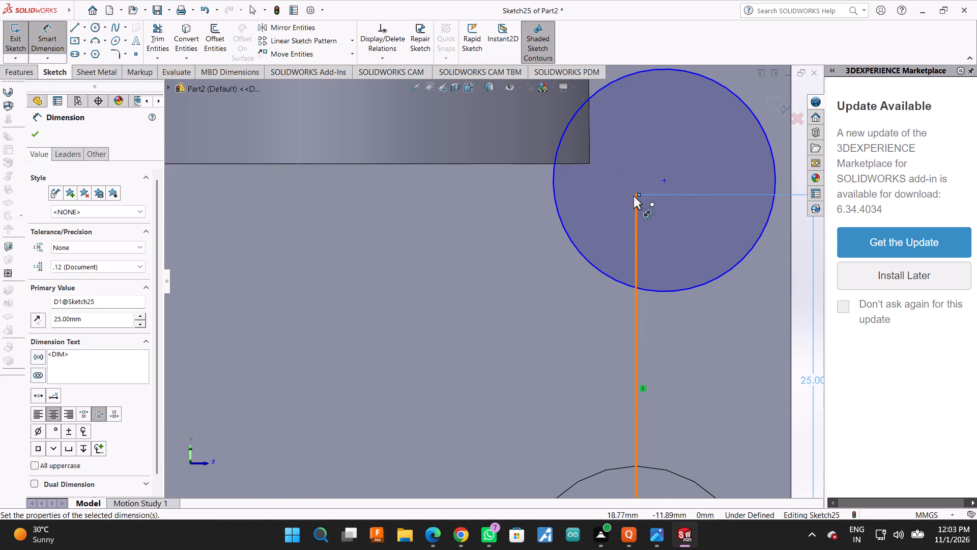
pyautogui.press('Escape')
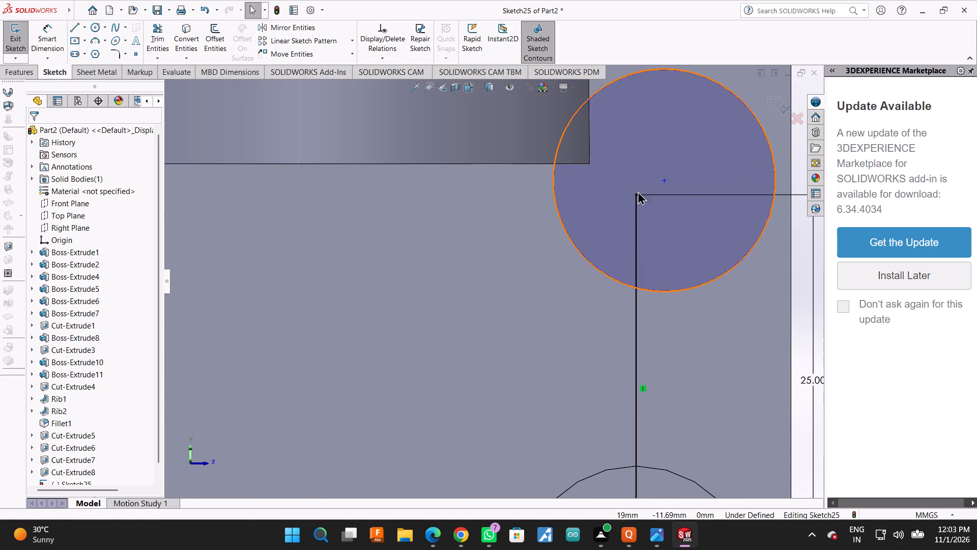
# Make the right circle's centre coincident with the upper endpoint of the 25 mm vertical line.
pyautogui.keyDown('ctrl'); pyautogui.click(638, 195); pyautogui.keyUp('ctrl')
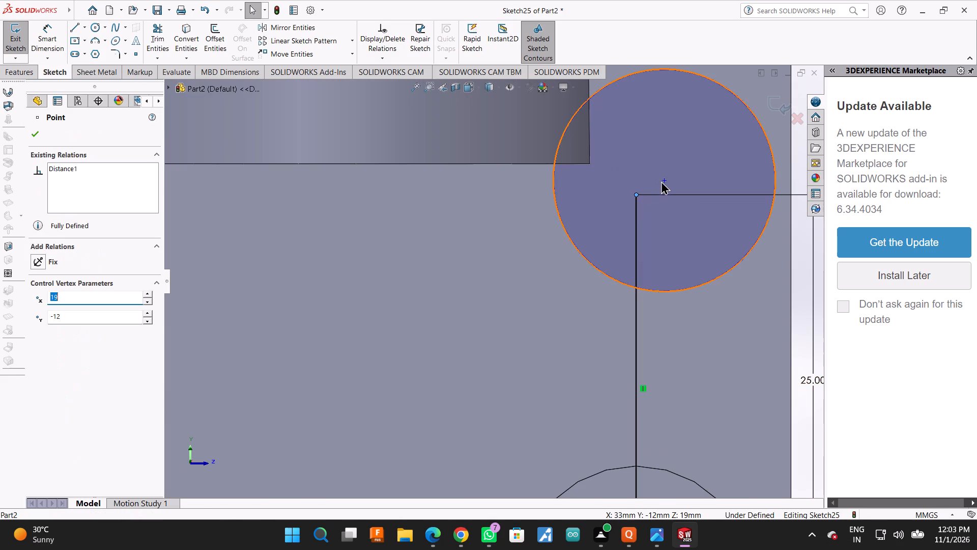
pyautogui.keyDown('ctrl'); pyautogui.click(666, 178); pyautogui.keyUp('ctrl')
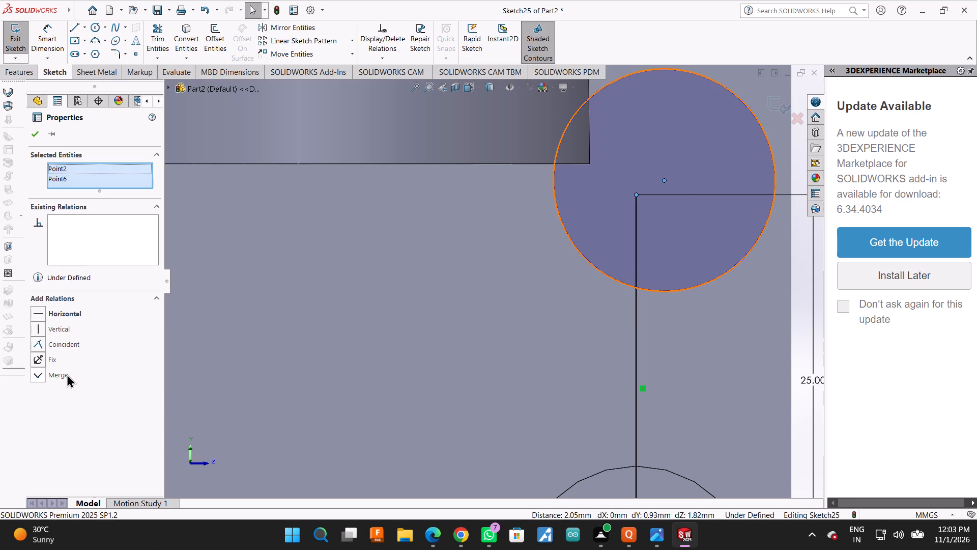
pyautogui.click(64, 342)
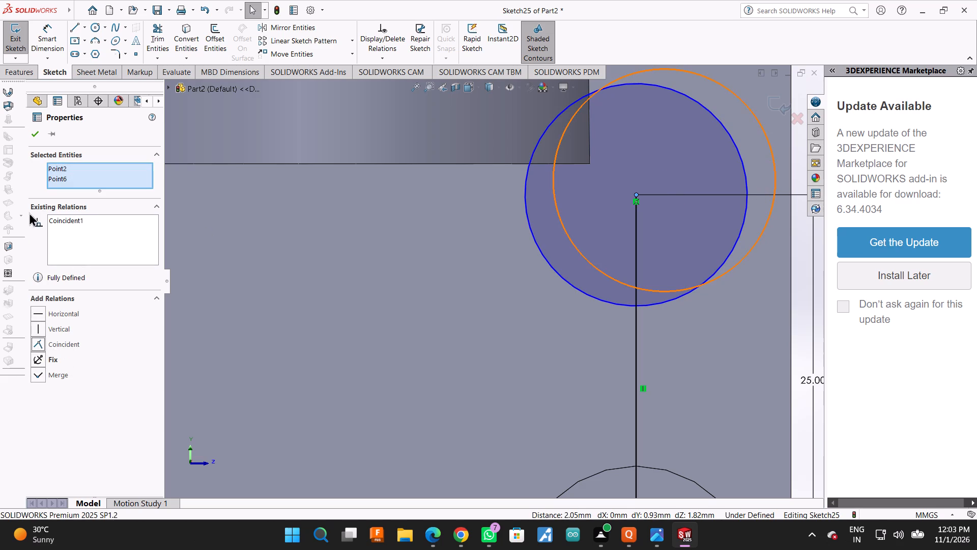
pyautogui.click(32, 134)
pyautogui.scroll(2, 362, 321)
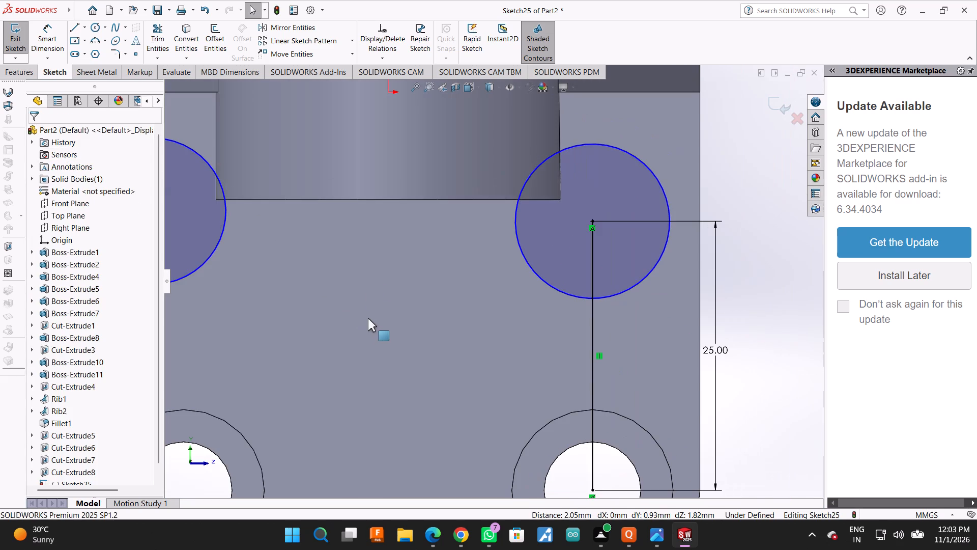
# Dimension the right circle with a diameter of 15 mm.
pyautogui.click(41, 29)
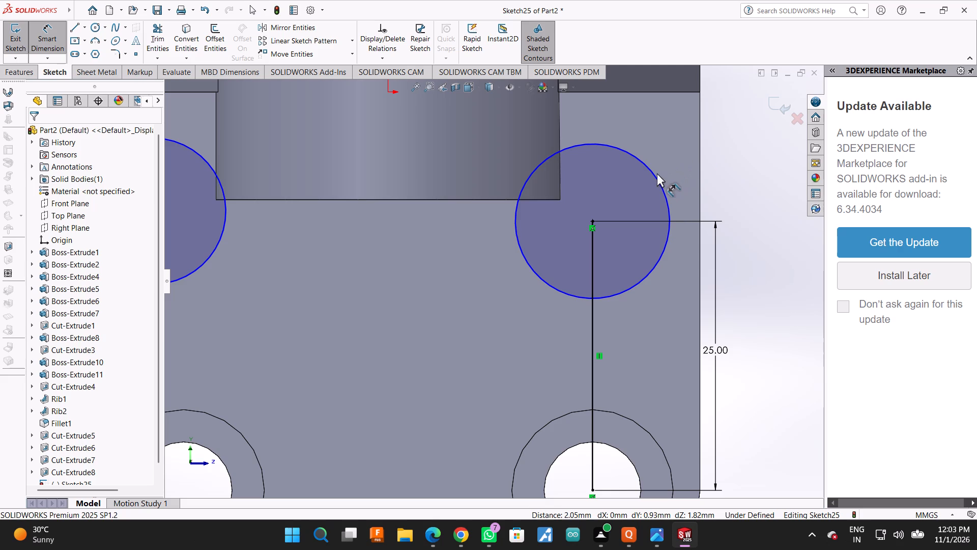
pyautogui.click(655, 175)
pyautogui.click(735, 170)
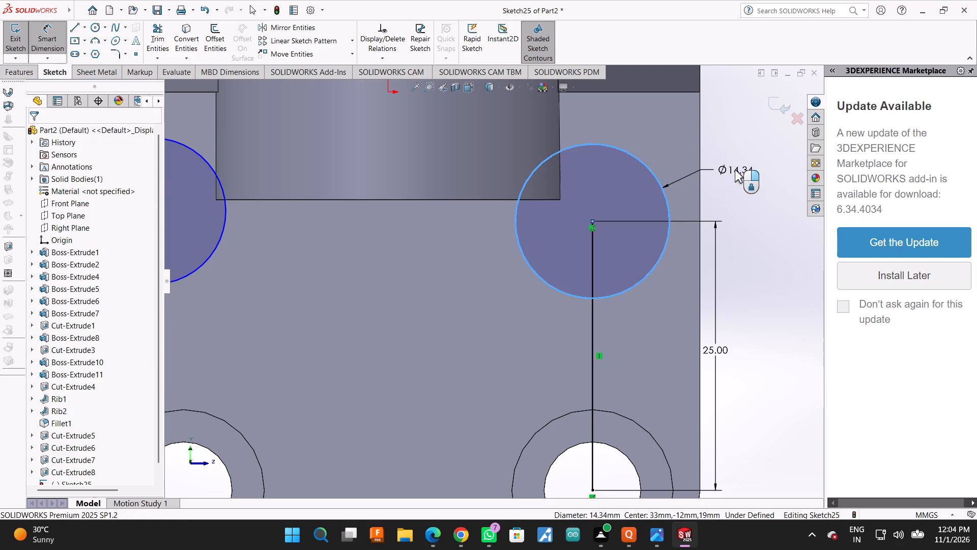
pyautogui.write('15')
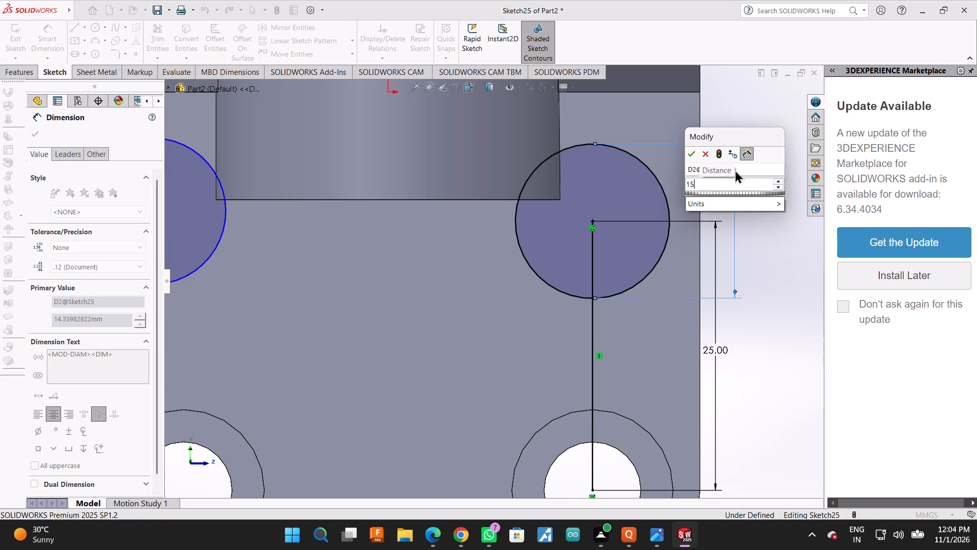
pyautogui.press('Return')
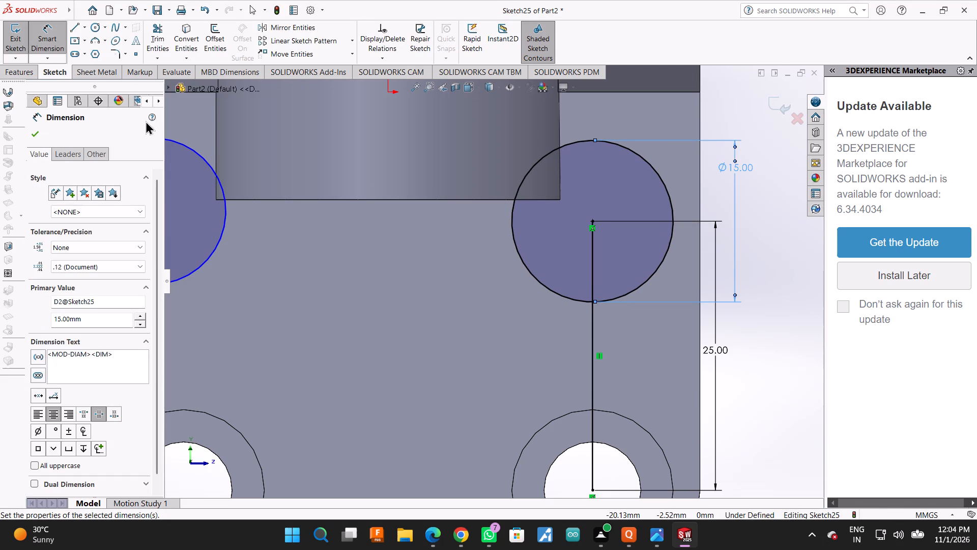
# Dimension the left circle below the rib with a diameter of 15 mm.
pyautogui.scroll(2, 331, 239)
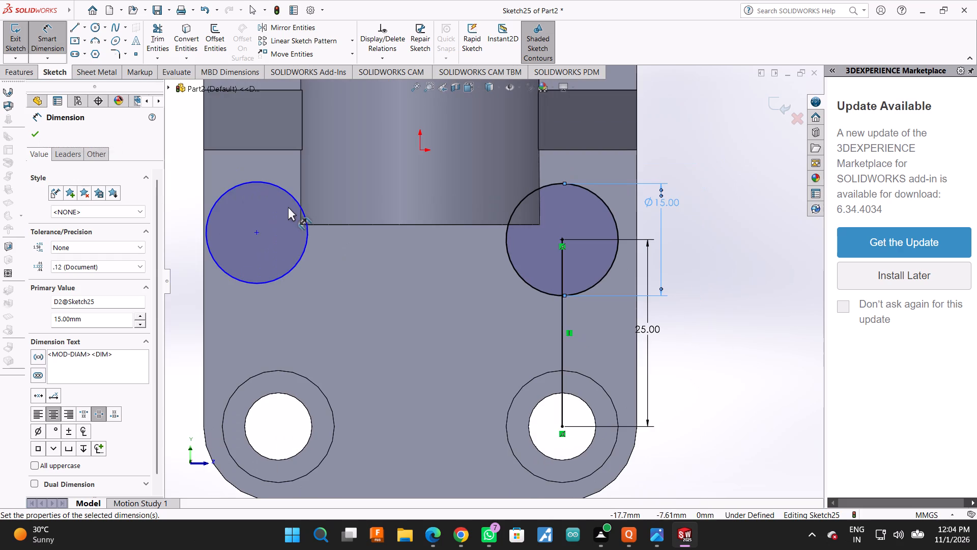
pyautogui.click(290, 193)
pyautogui.click(276, 132)
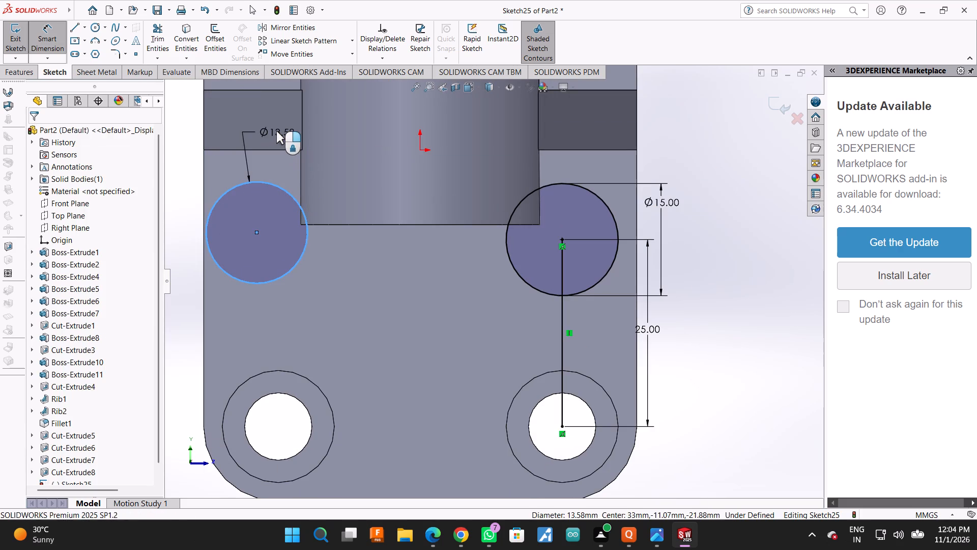
pyautogui.write('15')
pyautogui.press('Return')
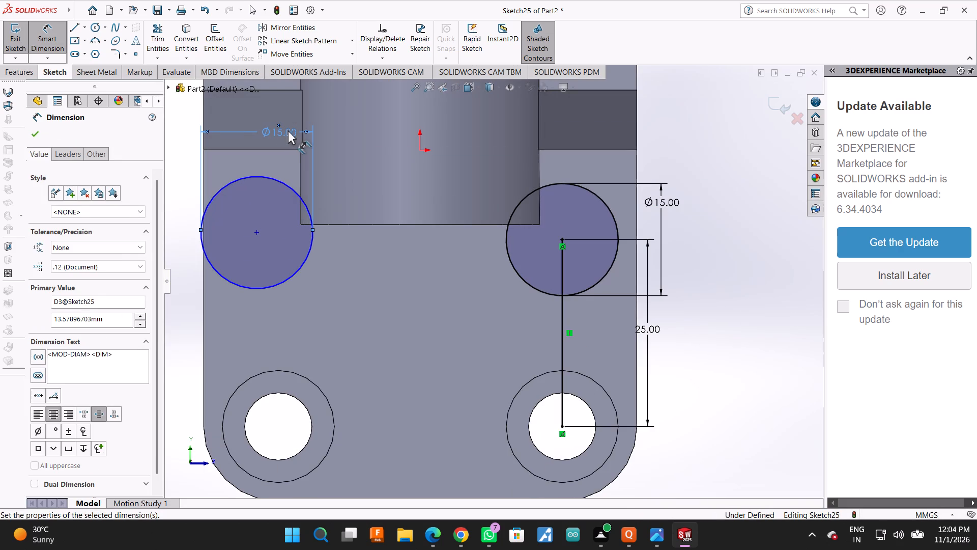
pyautogui.click(31, 135)
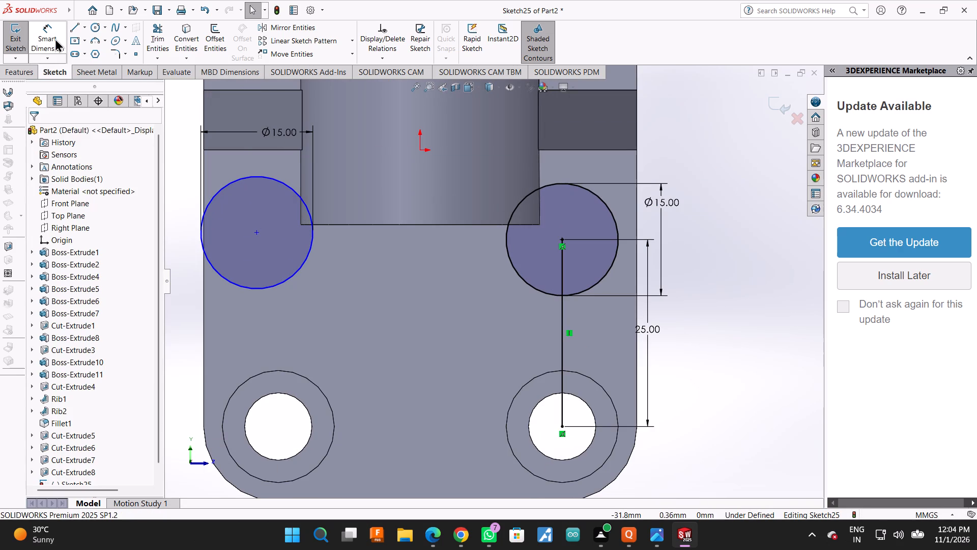
# Dimension the horizontal spacing between the two 15 mm circles' centres as 38 mm.
pyautogui.click(47, 31)
pyautogui.click(255, 233)
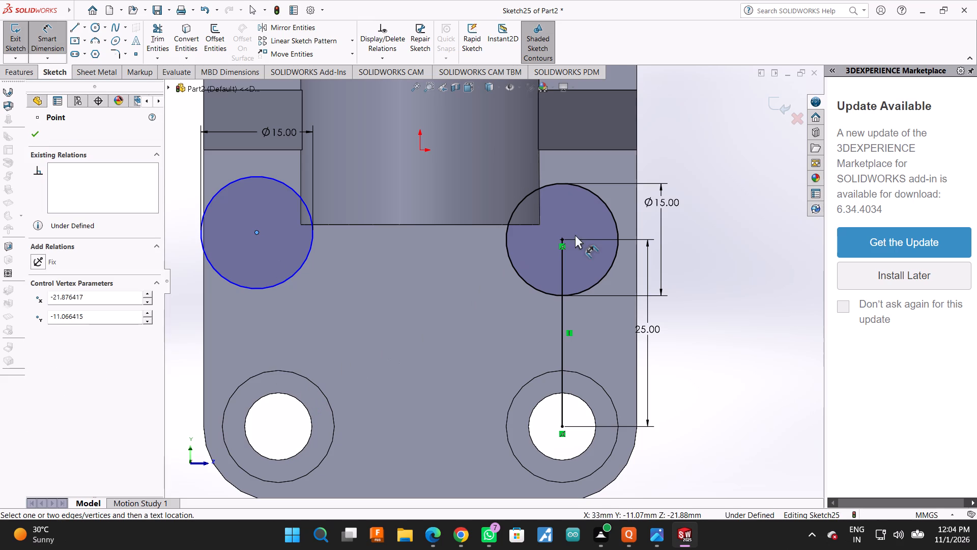
pyautogui.click(561, 241)
pyautogui.click(476, 312)
pyautogui.write('38')
pyautogui.press('Return')
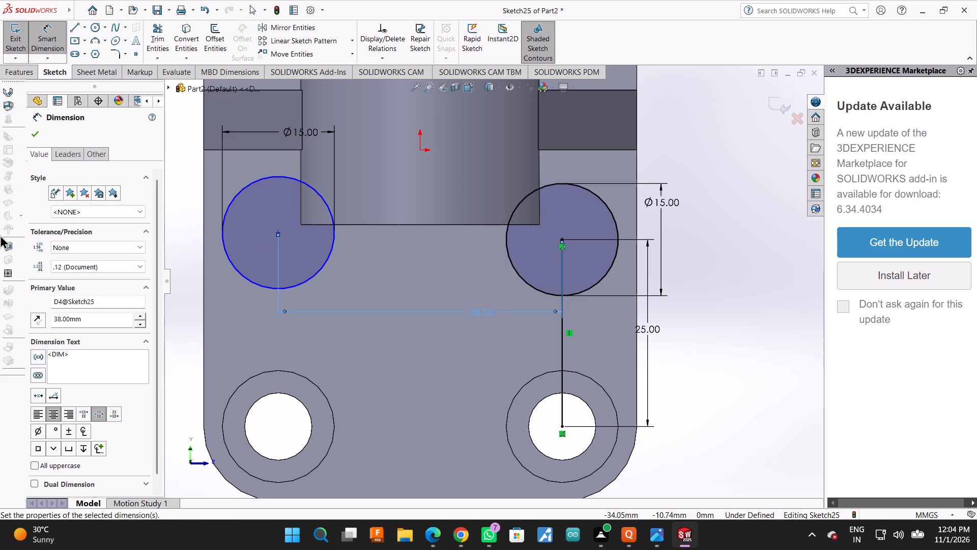
pyautogui.click(32, 133)
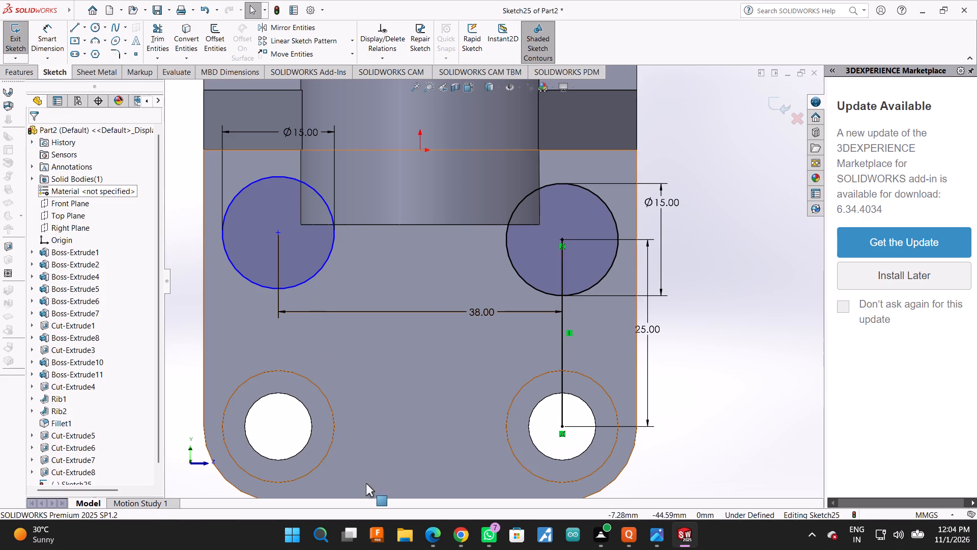
# Draw a vertical construction line about 26 mm long from the left circle's centre down to the left lower hole's centre.
pyautogui.click(95, 28)
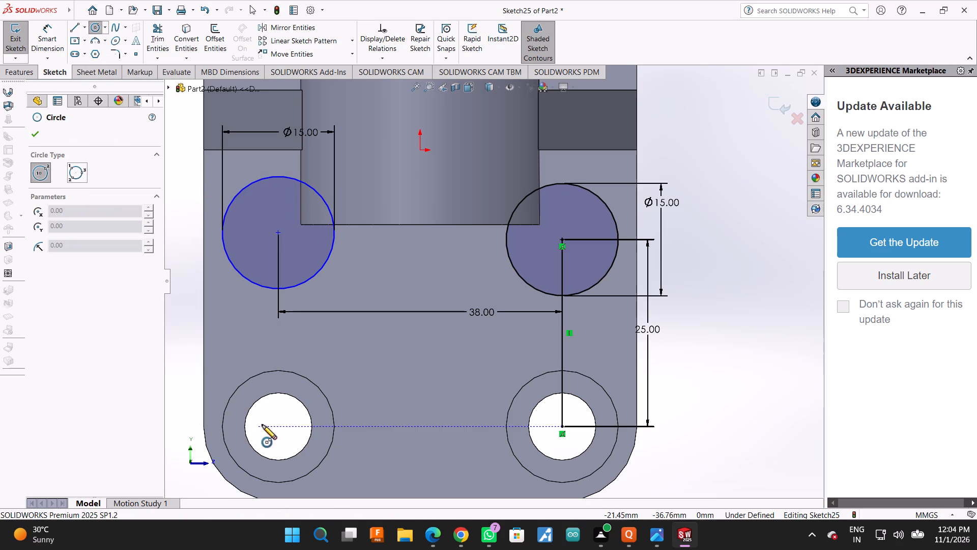
pyautogui.click(81, 30)
pyautogui.click(101, 54)
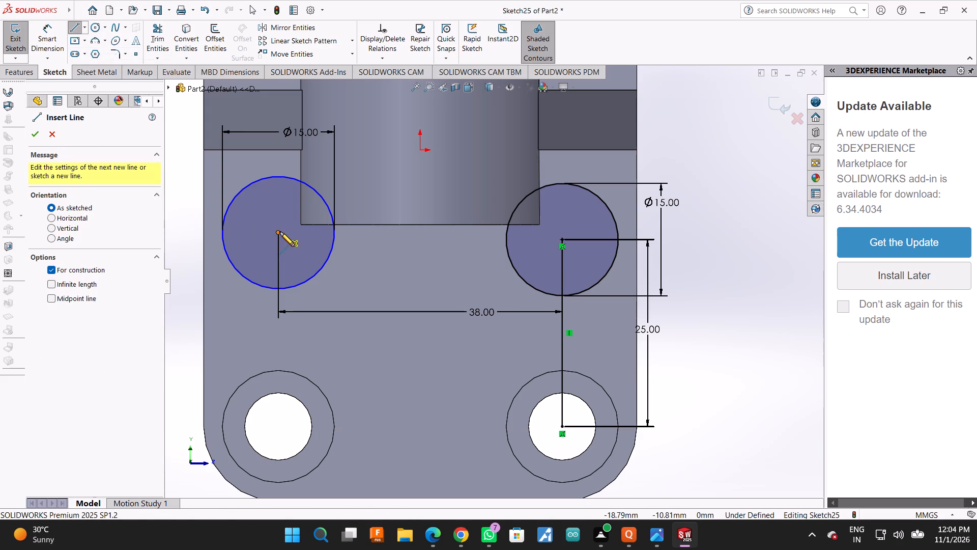
pyautogui.click(279, 233)
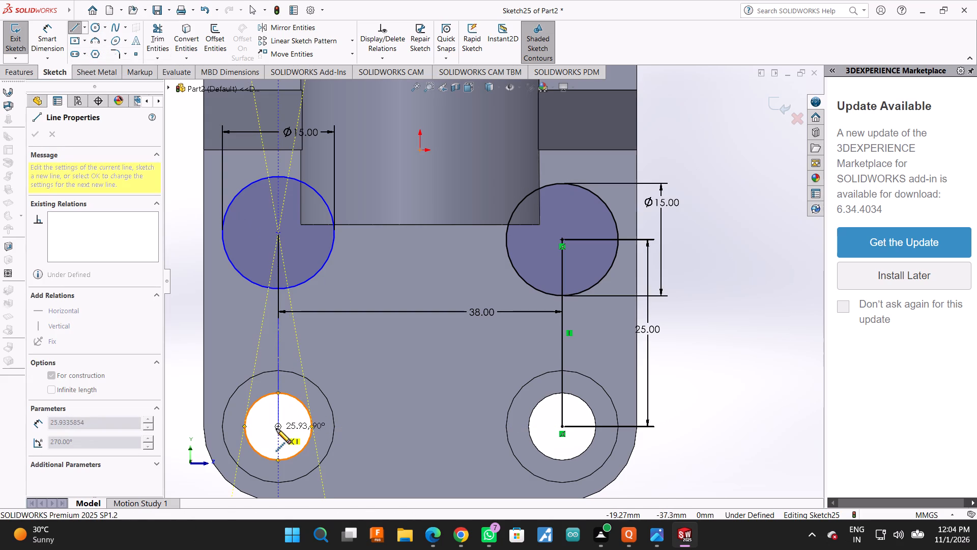
pyautogui.click(276, 429)
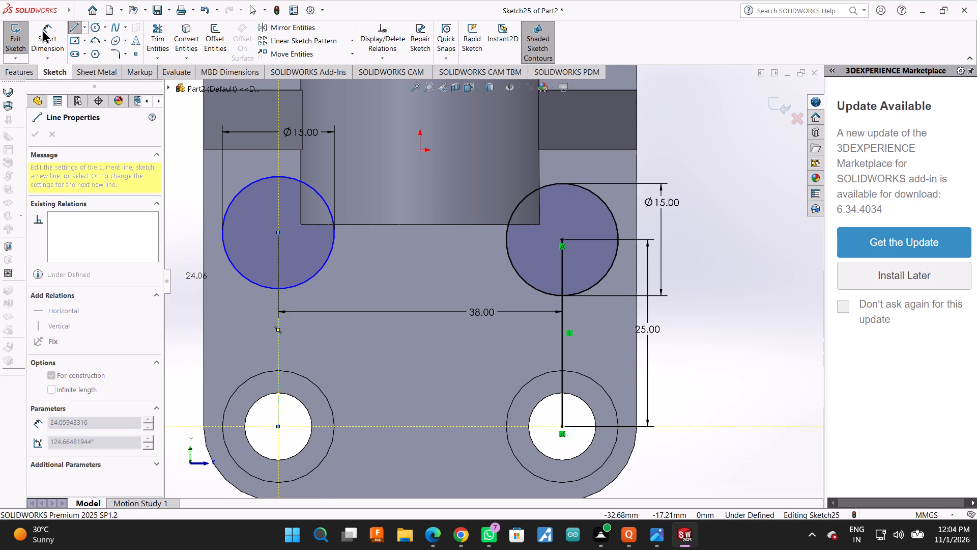
# Dimension the construction line below the left circle with a length of 25 mm.
pyautogui.click(42, 30)
pyautogui.click(277, 317)
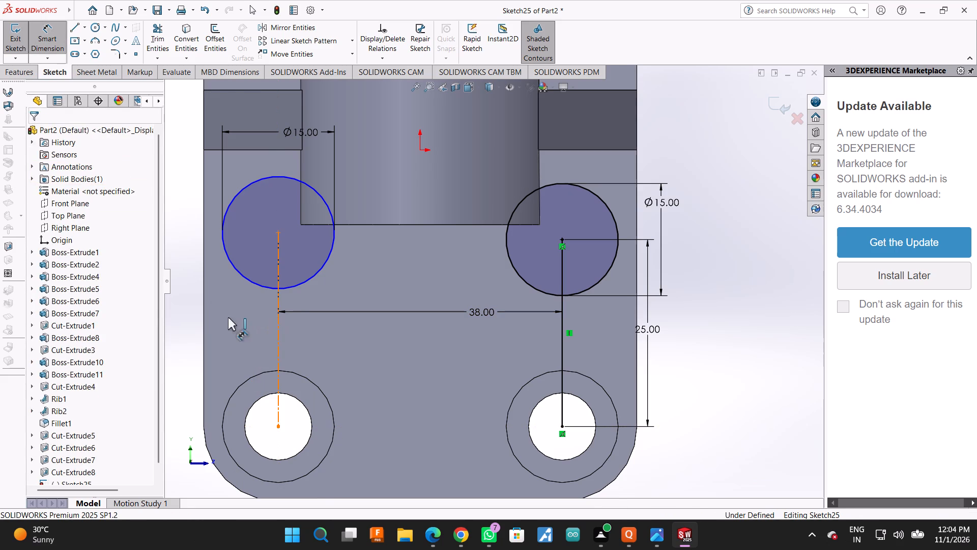
pyautogui.click(180, 315)
pyautogui.write('25')
pyautogui.press('Return')
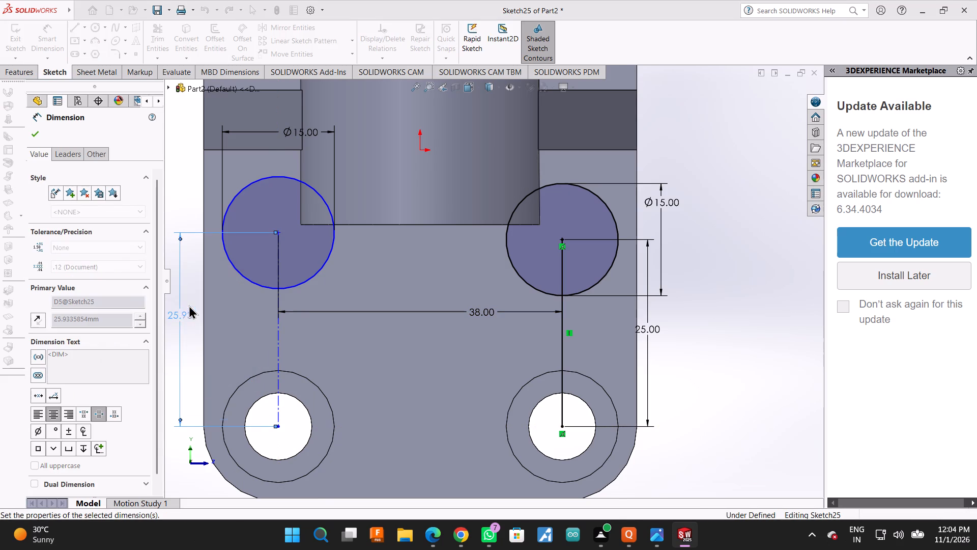
pyautogui.click(27, 127)
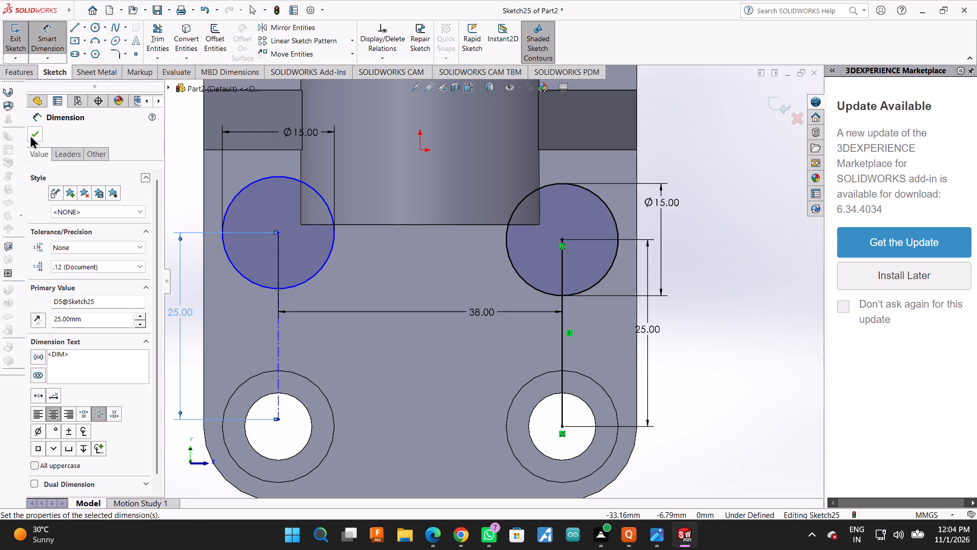
pyautogui.click(30, 135)
# Convert the vertical line between the right 15 mm circle and the right lower hole to construction geometry.
pyautogui.click(566, 332)
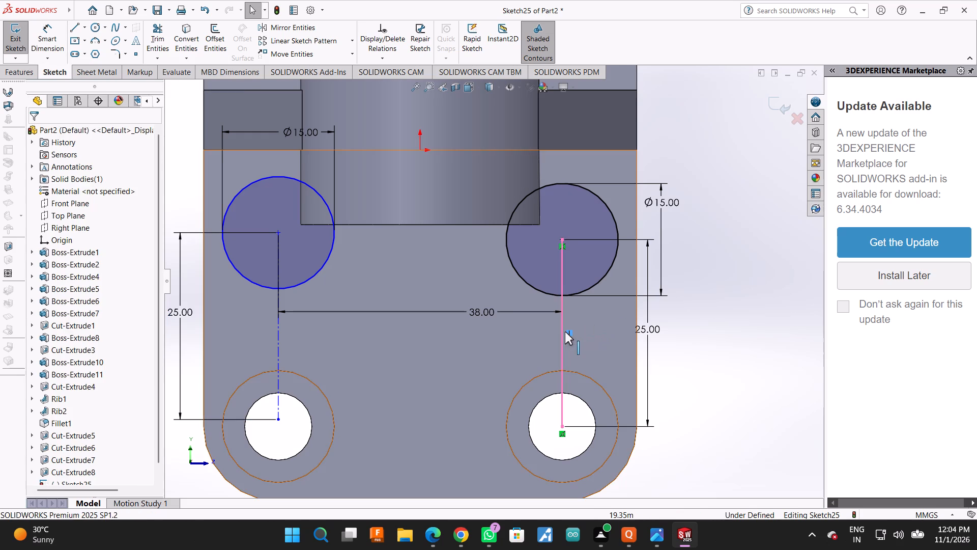
pyautogui.click(561, 334)
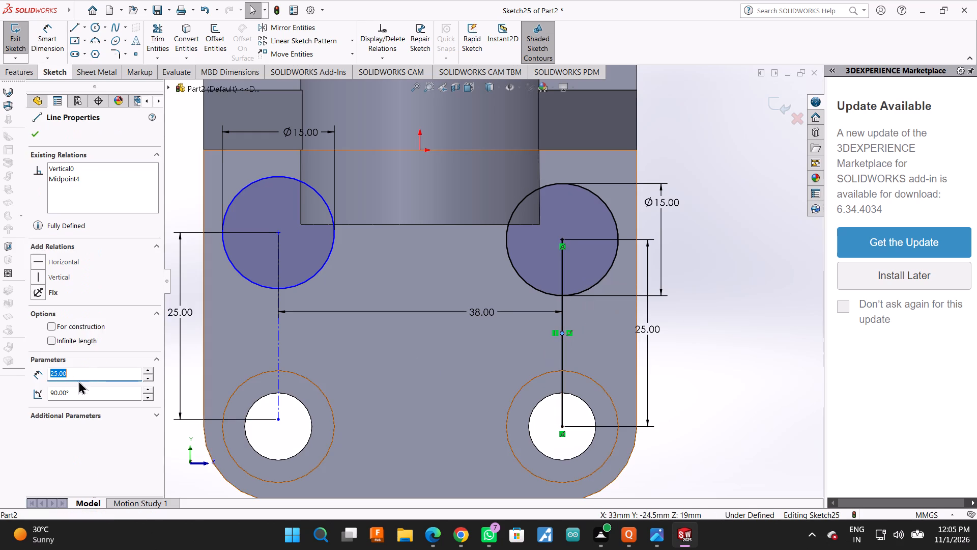
pyautogui.click(49, 324)
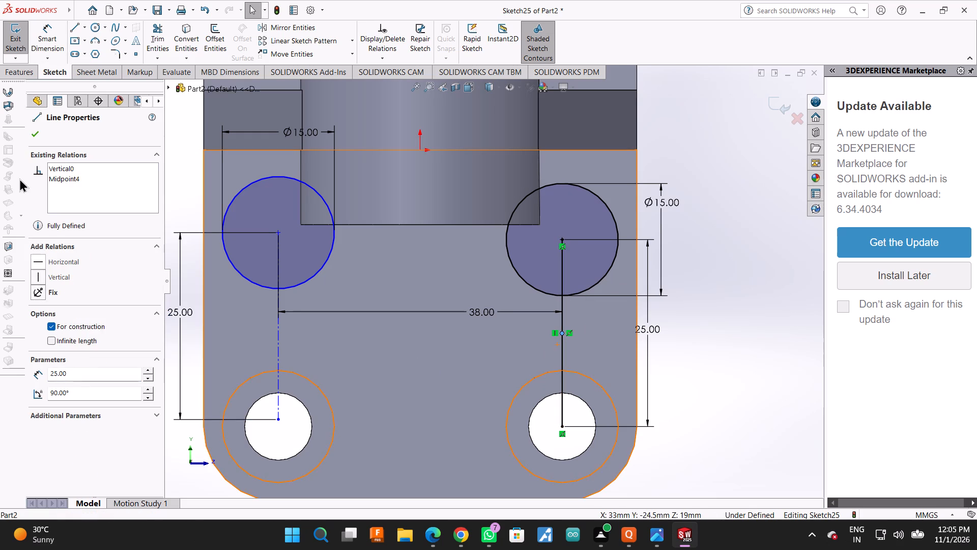
pyautogui.click(29, 129)
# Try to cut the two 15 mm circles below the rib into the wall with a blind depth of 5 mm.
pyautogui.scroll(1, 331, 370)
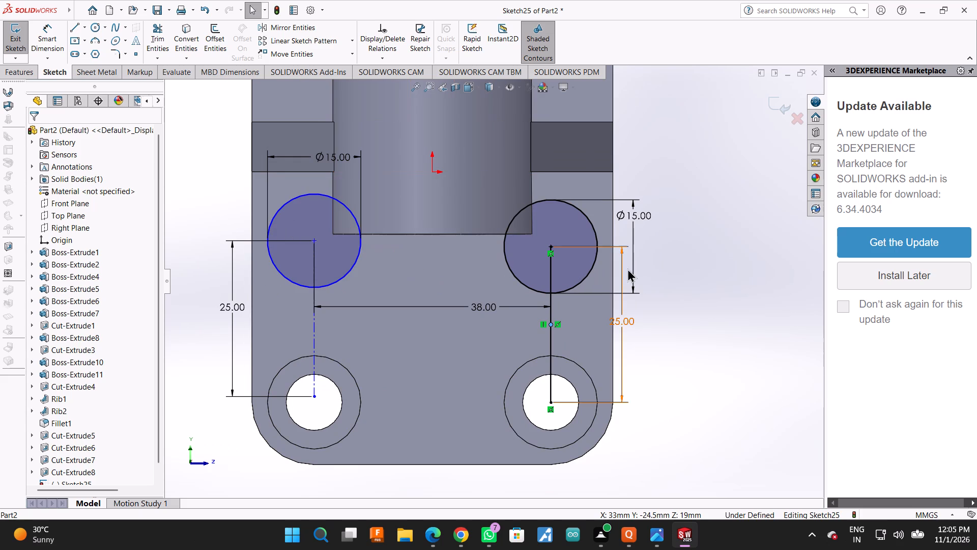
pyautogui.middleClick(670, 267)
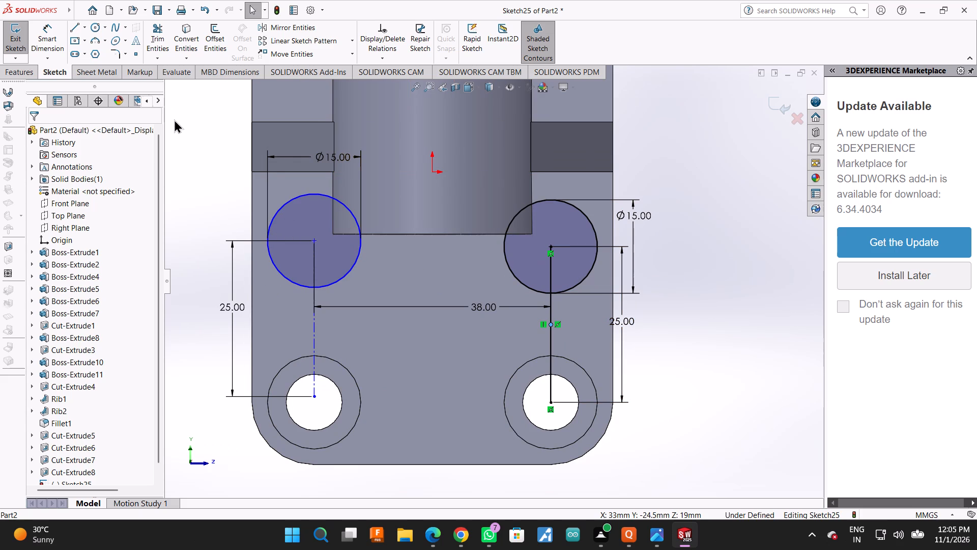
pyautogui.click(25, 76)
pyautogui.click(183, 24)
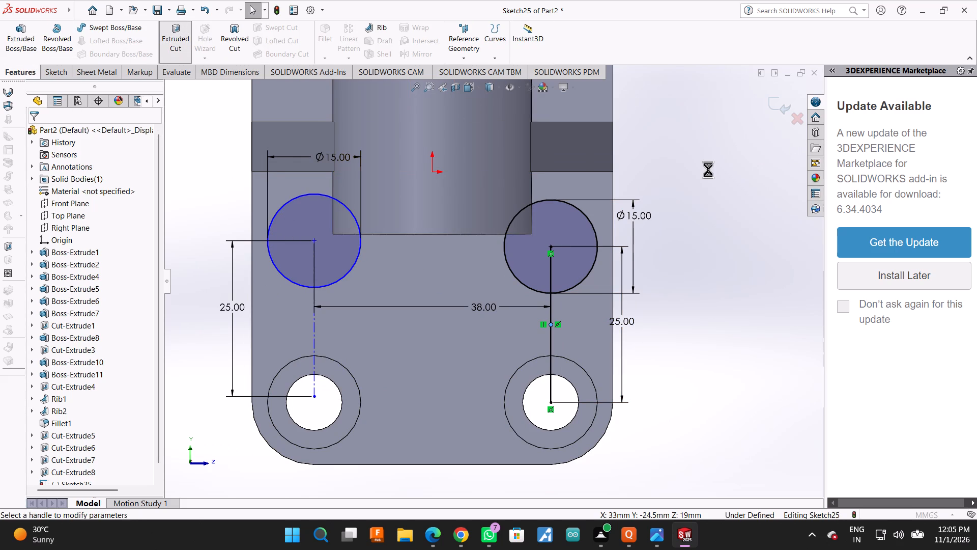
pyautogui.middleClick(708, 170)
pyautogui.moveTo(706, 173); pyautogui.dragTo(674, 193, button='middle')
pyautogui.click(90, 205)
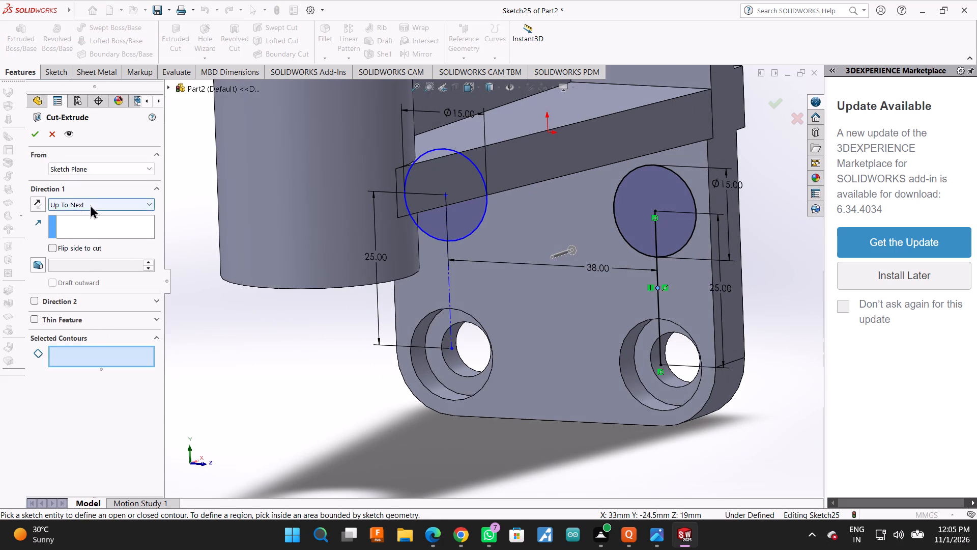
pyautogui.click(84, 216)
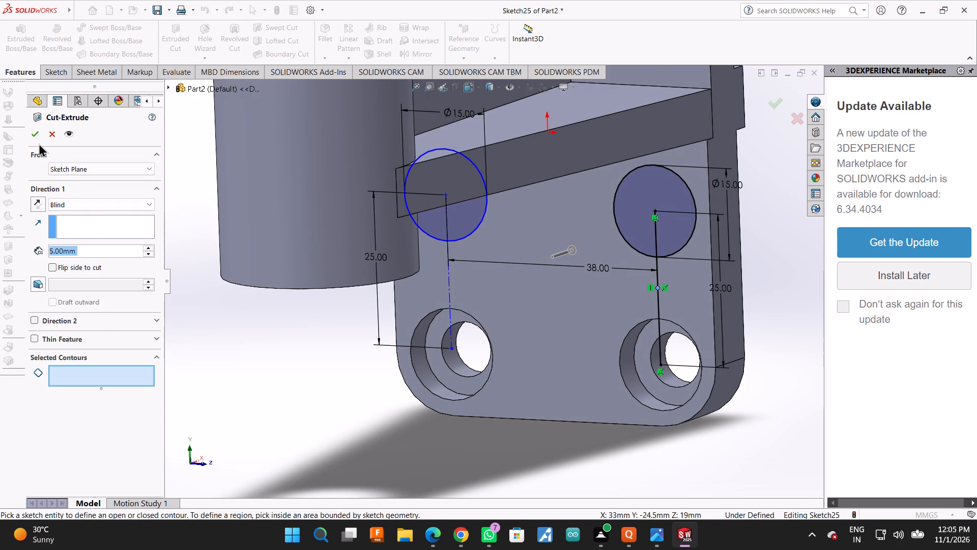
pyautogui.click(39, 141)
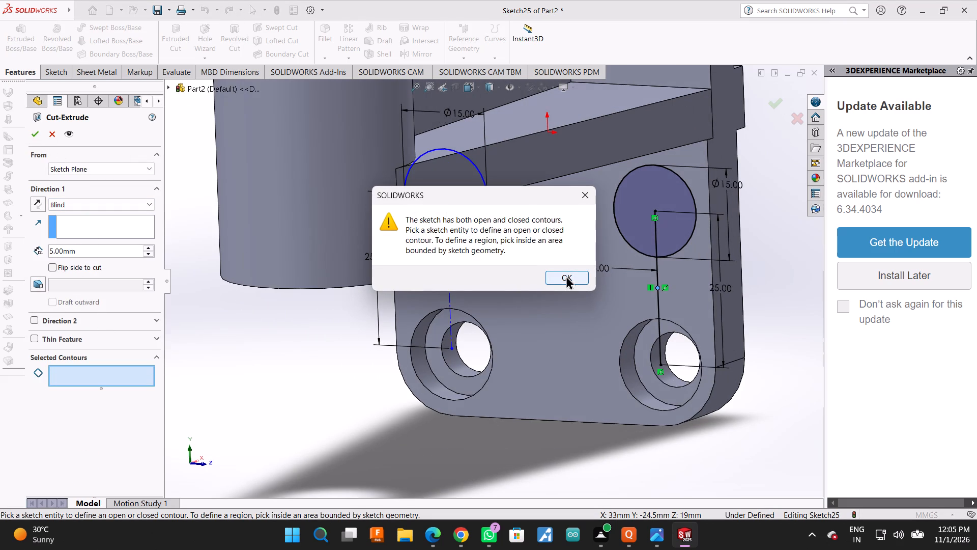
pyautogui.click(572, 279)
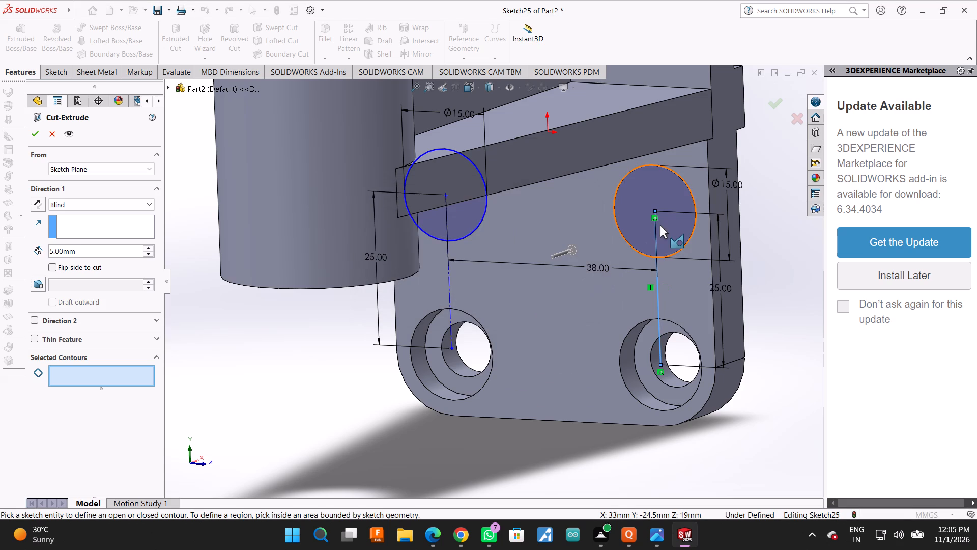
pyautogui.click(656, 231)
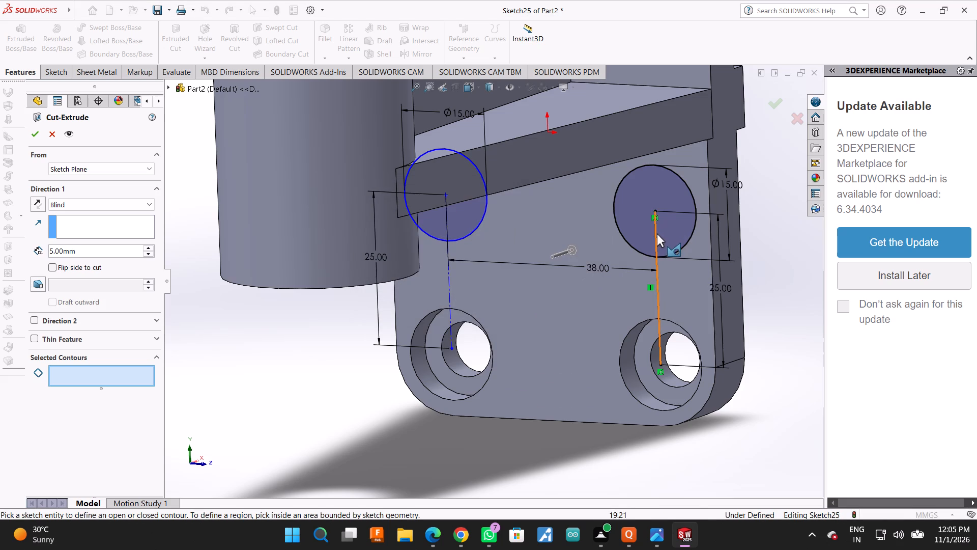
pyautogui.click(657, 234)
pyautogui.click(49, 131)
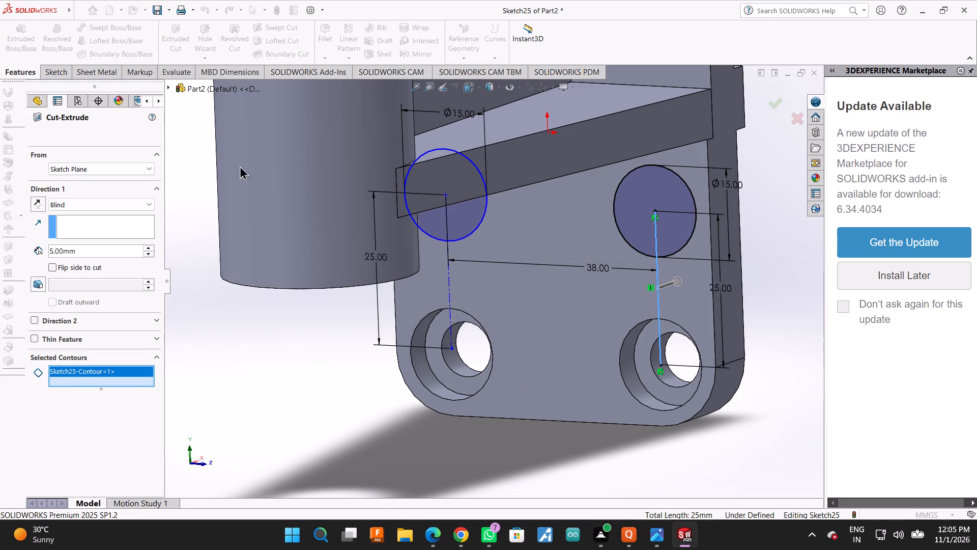
# Convert the remaining solid vertical line running down from the right 15 mm circle's centre to construction geometry.
pyautogui.click(655, 244)
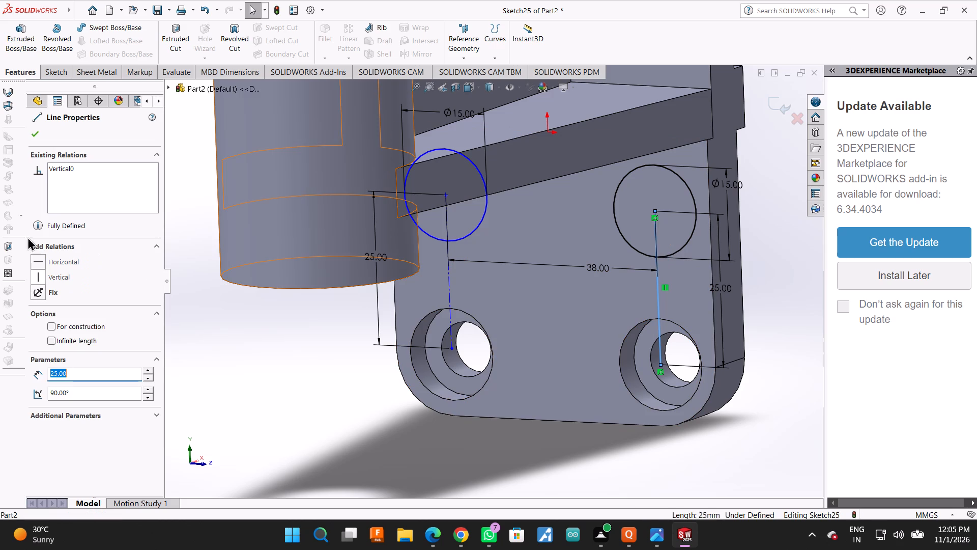
pyautogui.click(48, 323)
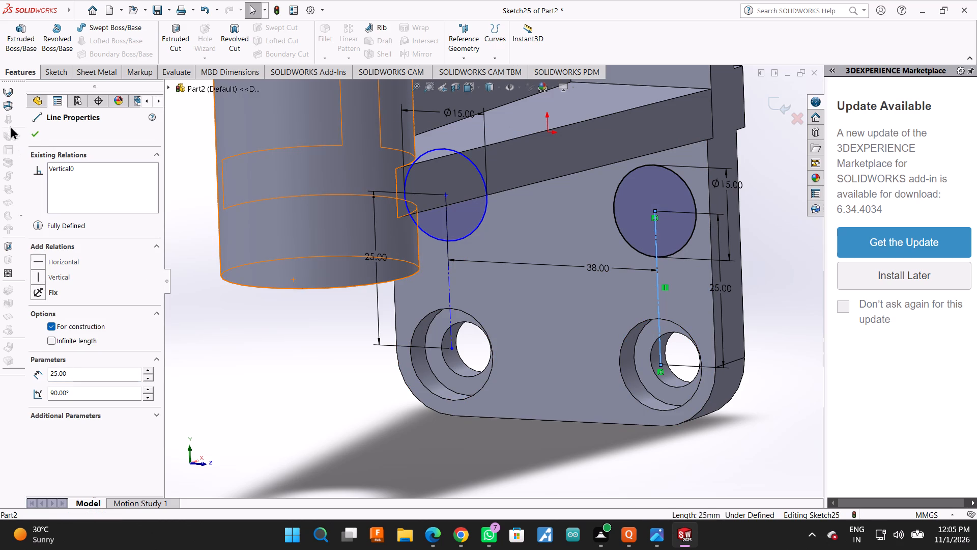
pyautogui.click(29, 140)
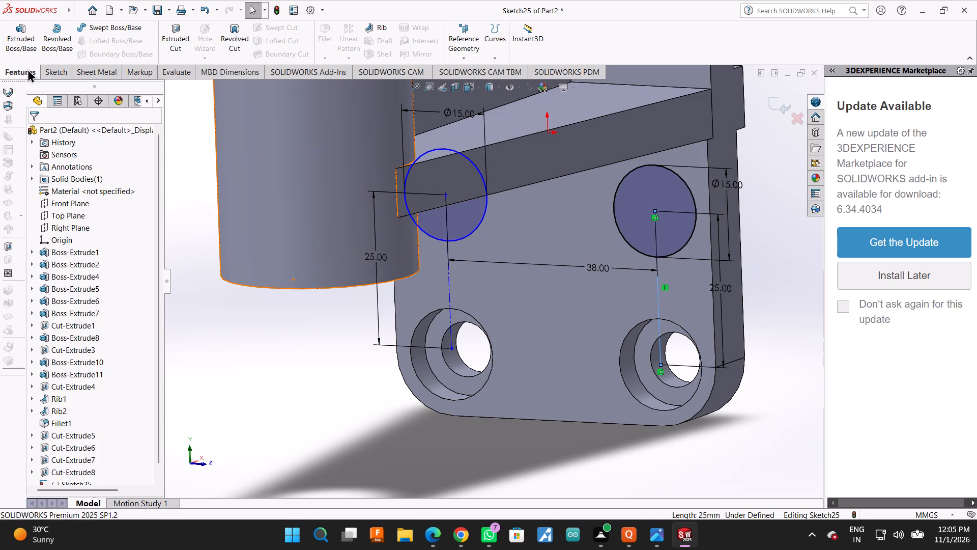
# Cut the two 15 mm circles below the rib into the wall with a blind depth of 5 mm.
pyautogui.click(171, 27)
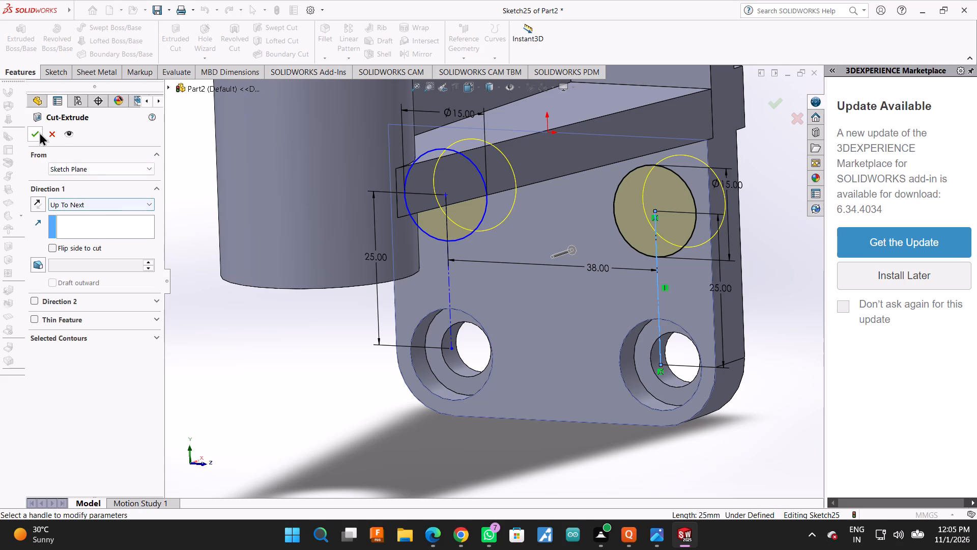
pyautogui.click(119, 209)
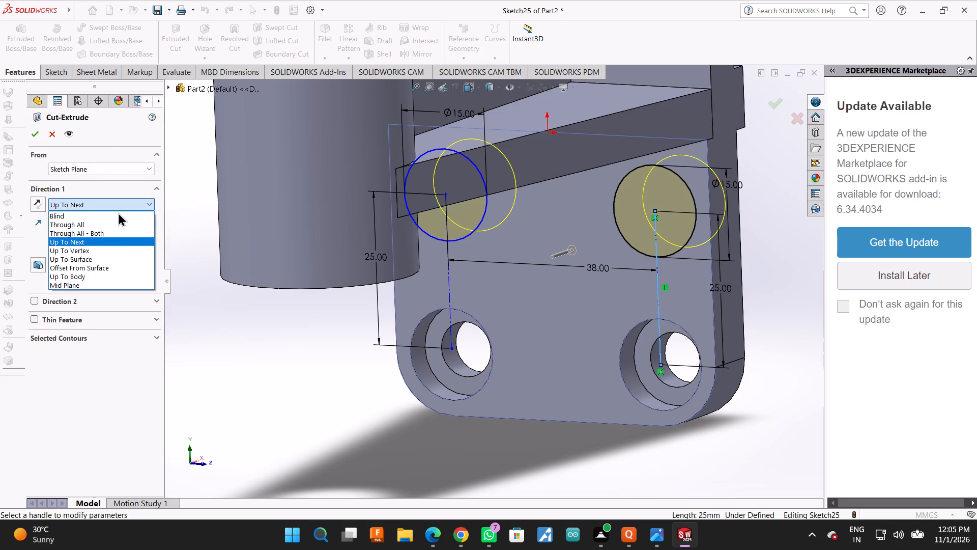
pyautogui.click(116, 217)
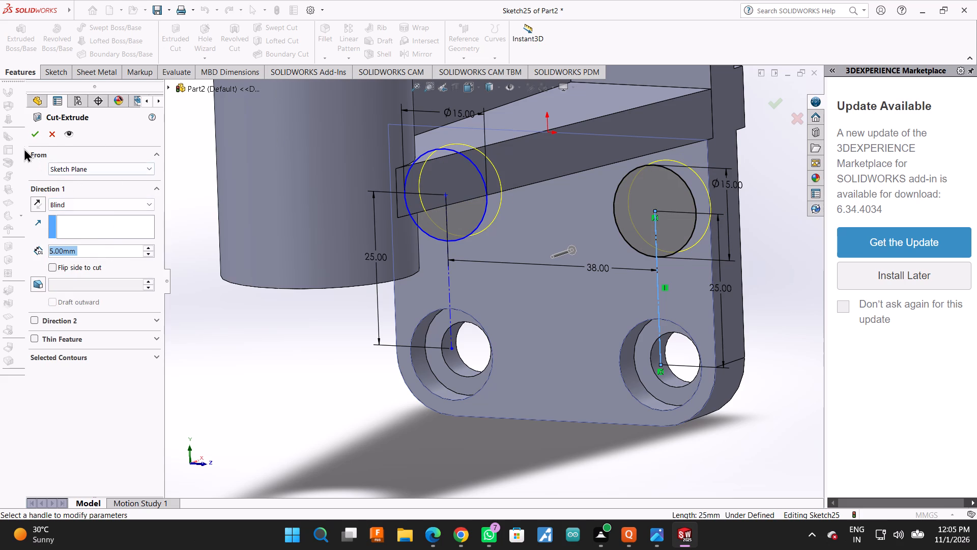
pyautogui.click(39, 136)
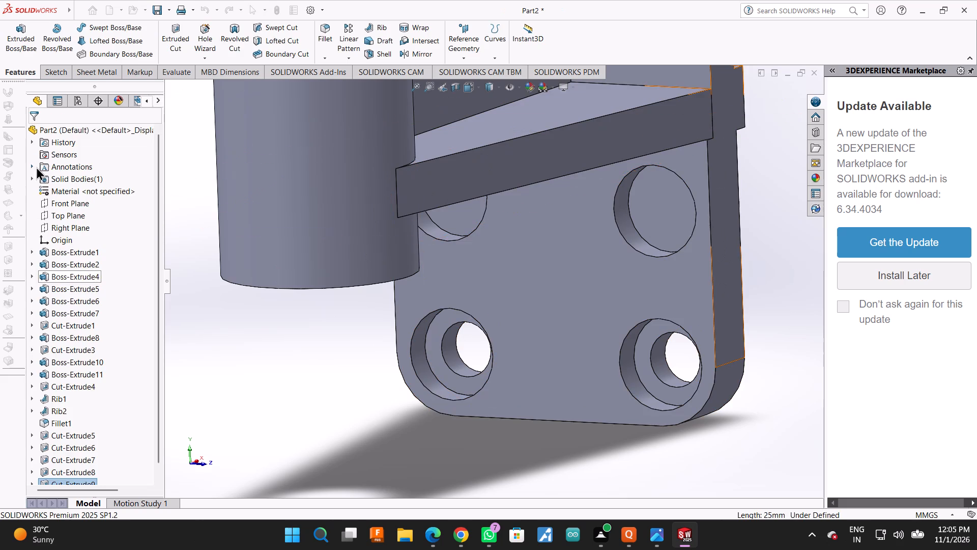
# Sketch on the right upper recess's floor two circles concentric with the upper recesses, about 8.2 mm (right) and 7.6 mm (left) in diameter.
pyautogui.click(647, 195)
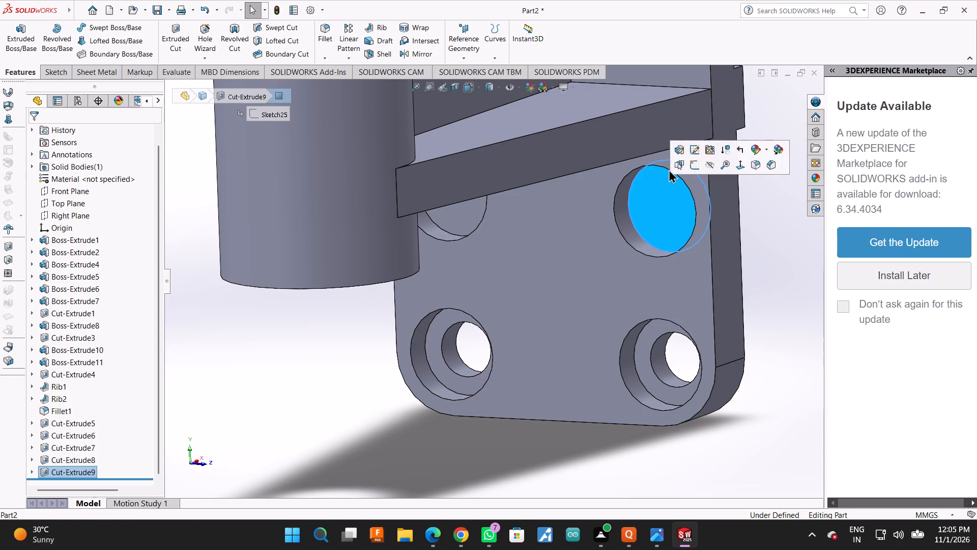
pyautogui.click(690, 170)
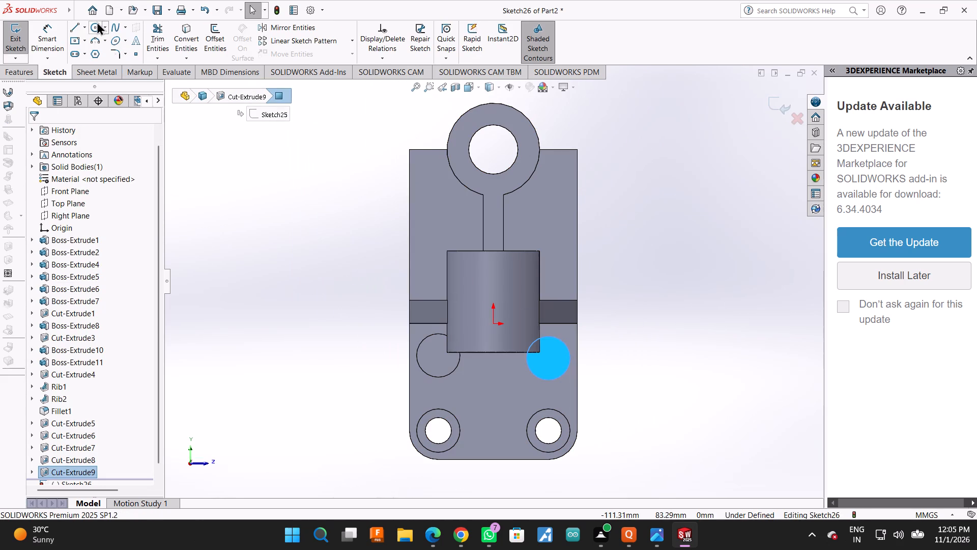
pyautogui.click(92, 23)
pyautogui.scroll(-5, 557, 401)
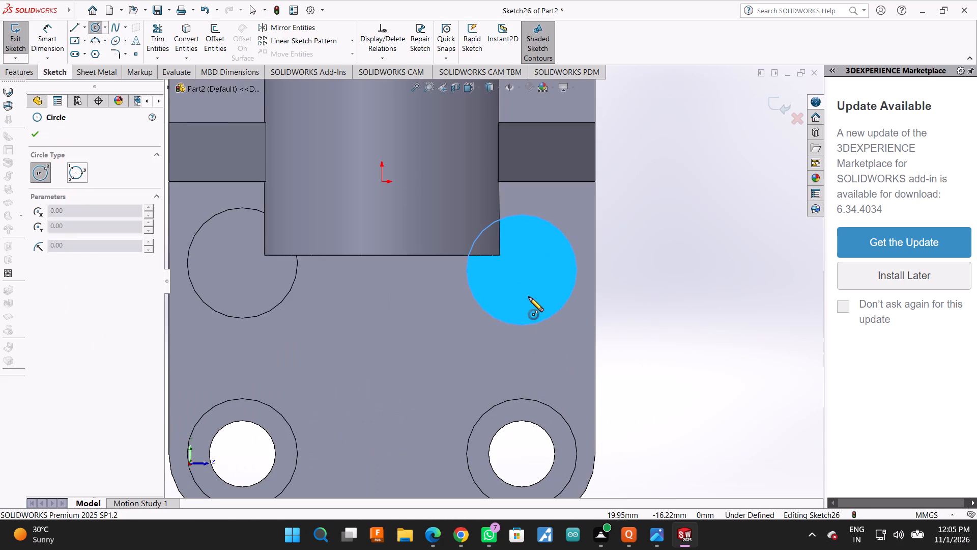
pyautogui.click(520, 269)
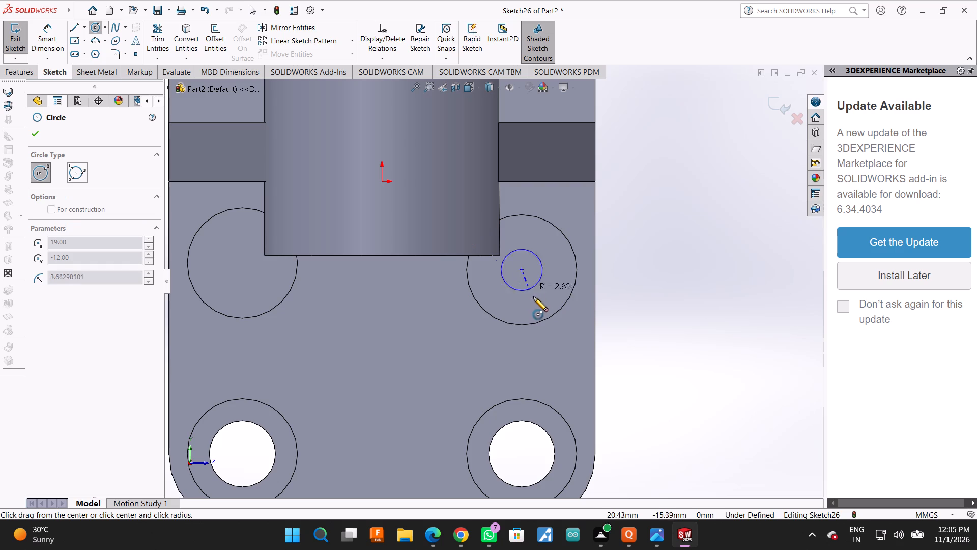
pyautogui.click(534, 297)
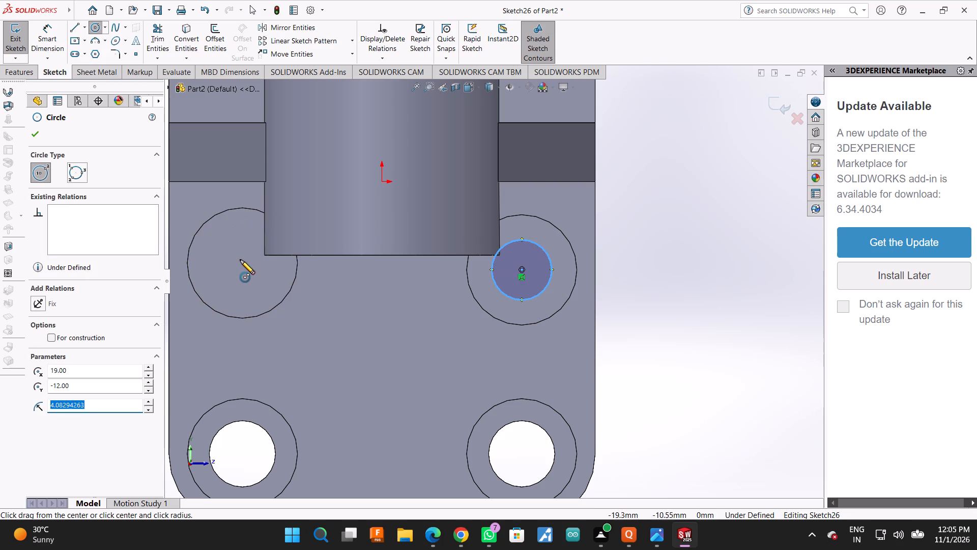
pyautogui.click(240, 264)
pyautogui.click(265, 280)
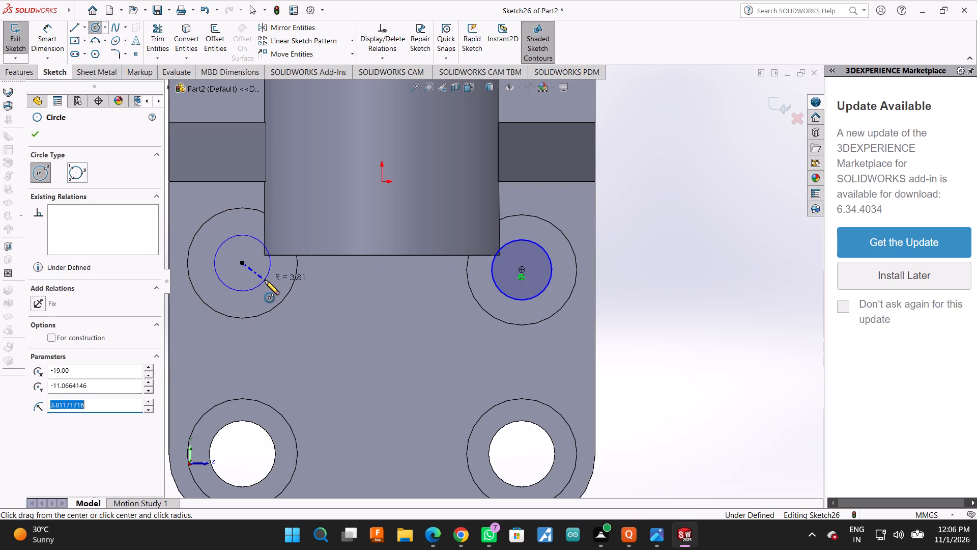
pyautogui.click(30, 135)
# Dimension the circle in the right upper recess with a diameter of 9 mm.
pyautogui.click(53, 30)
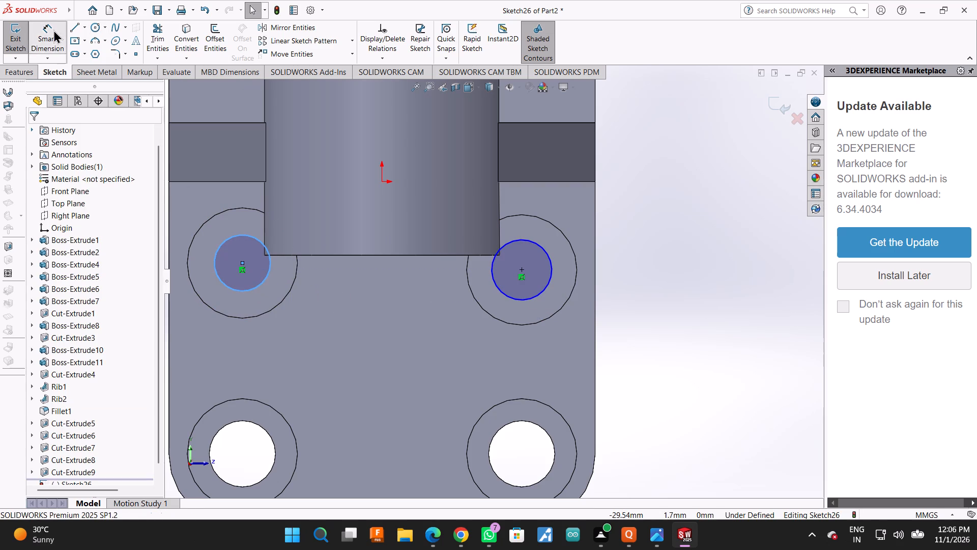
pyautogui.click(529, 239)
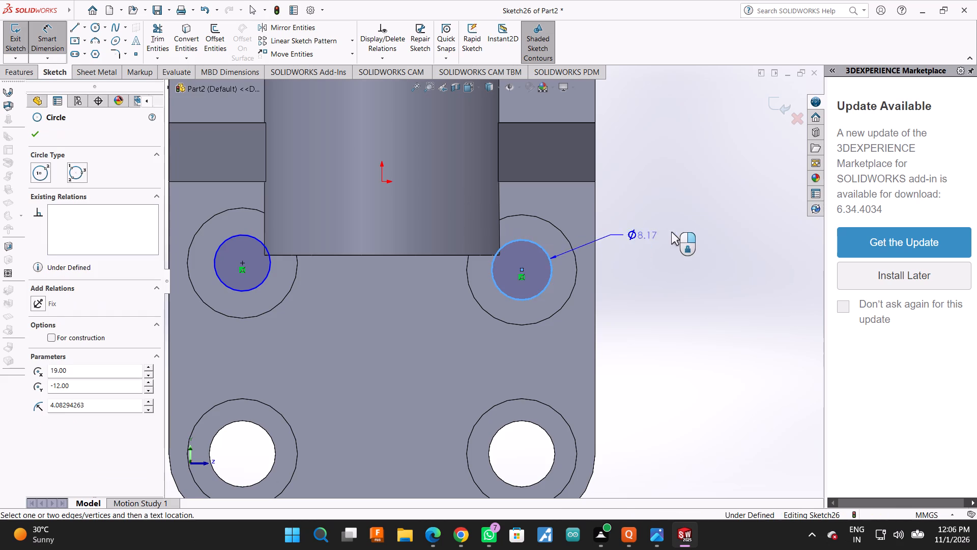
pyautogui.click(708, 229)
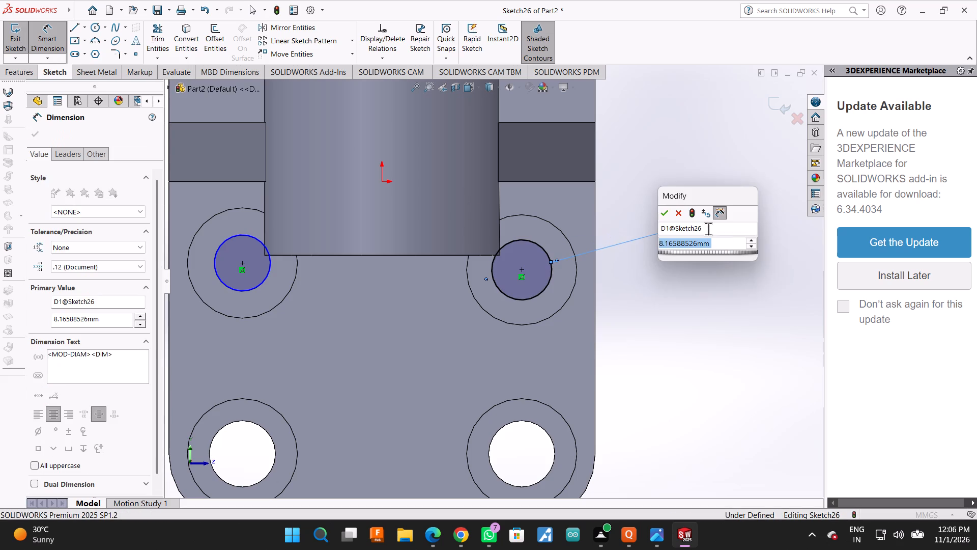
pyautogui.press('9')
pyautogui.press('Return')
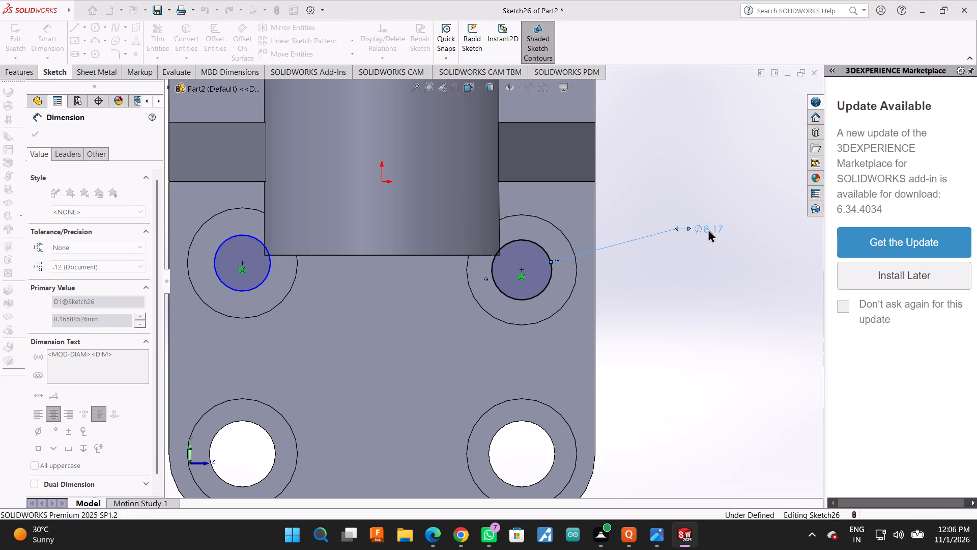
# Dimension the circle in the left upper recess with a diameter of 9 mm.
pyautogui.click(235, 238)
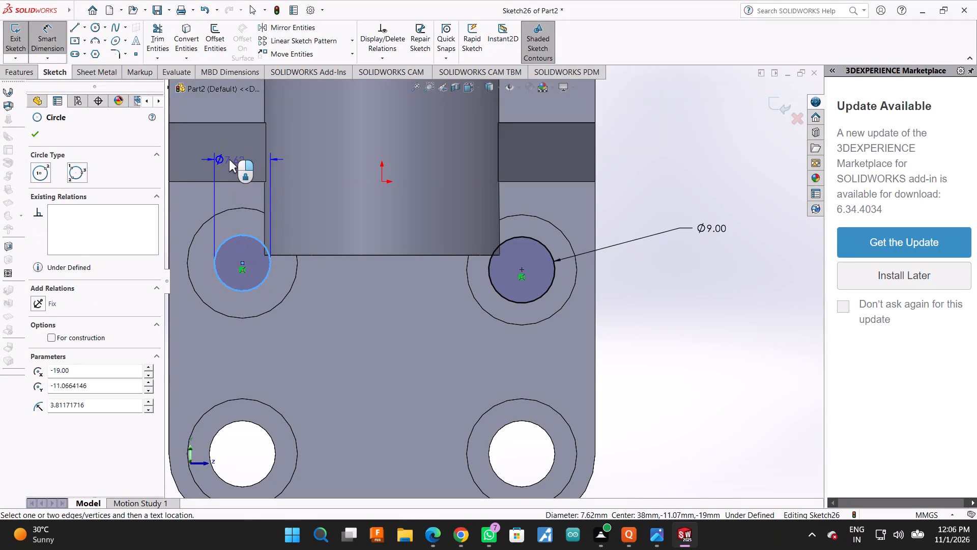
pyautogui.click(229, 159)
pyautogui.press('9')
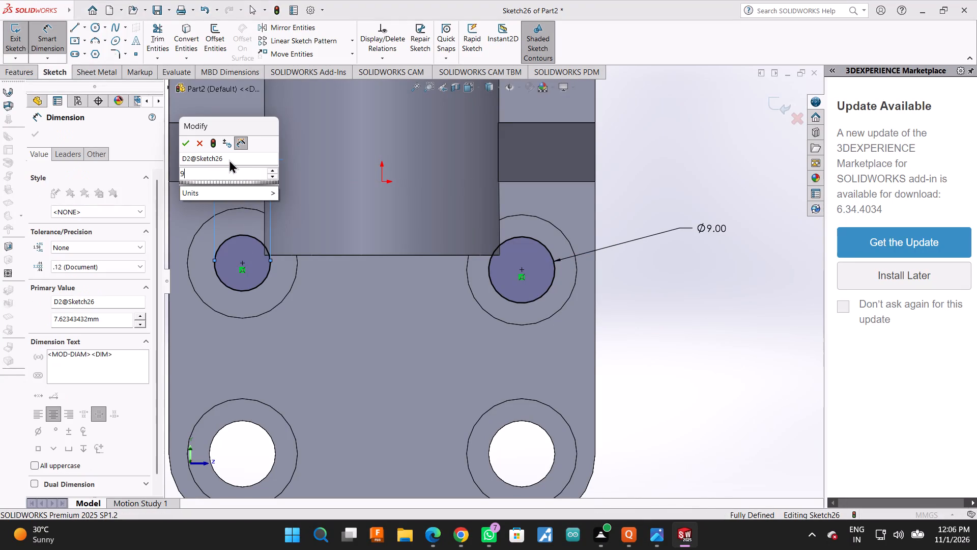
pyautogui.press('Return')
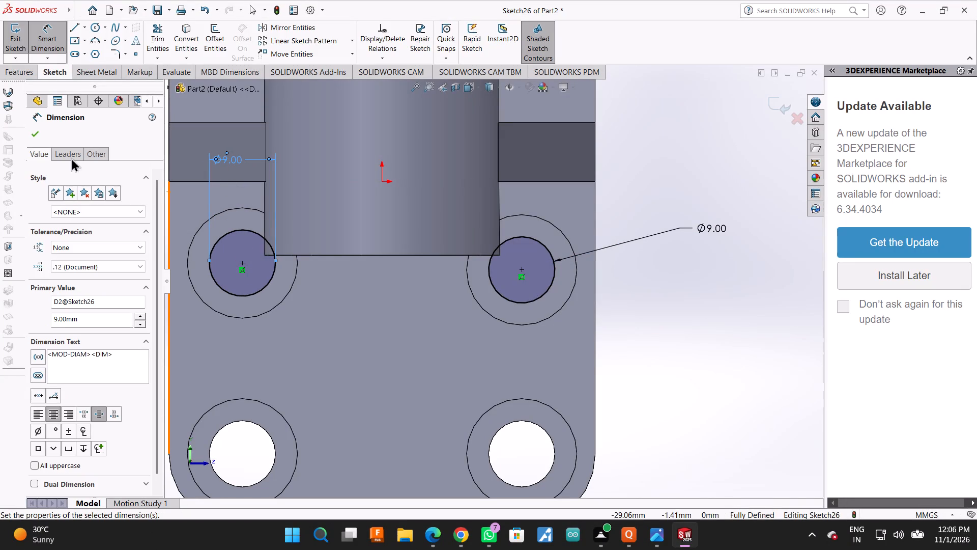
pyautogui.click(31, 135)
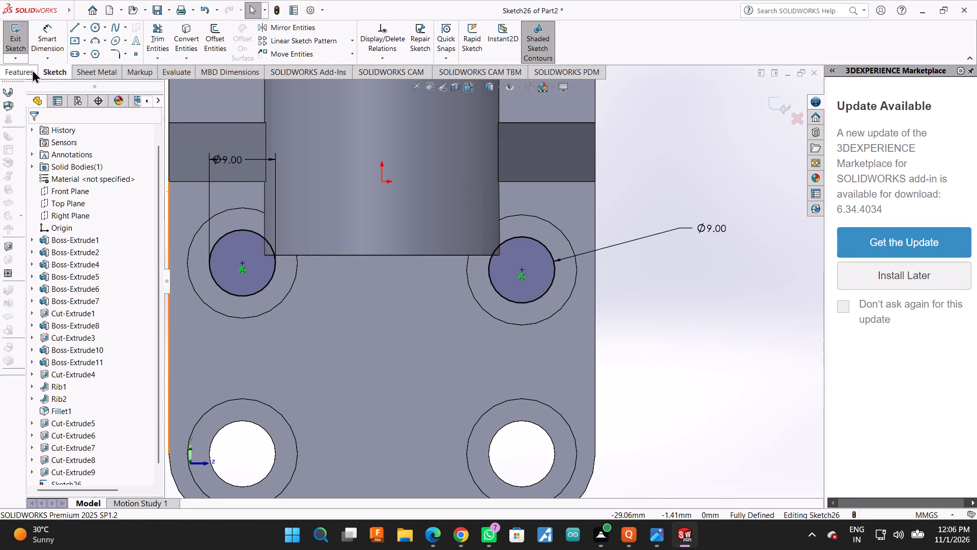
# Cut the two 9 mm circles in the upper recesses through the wall with the Up To Next end condition.
pyautogui.click(32, 69)
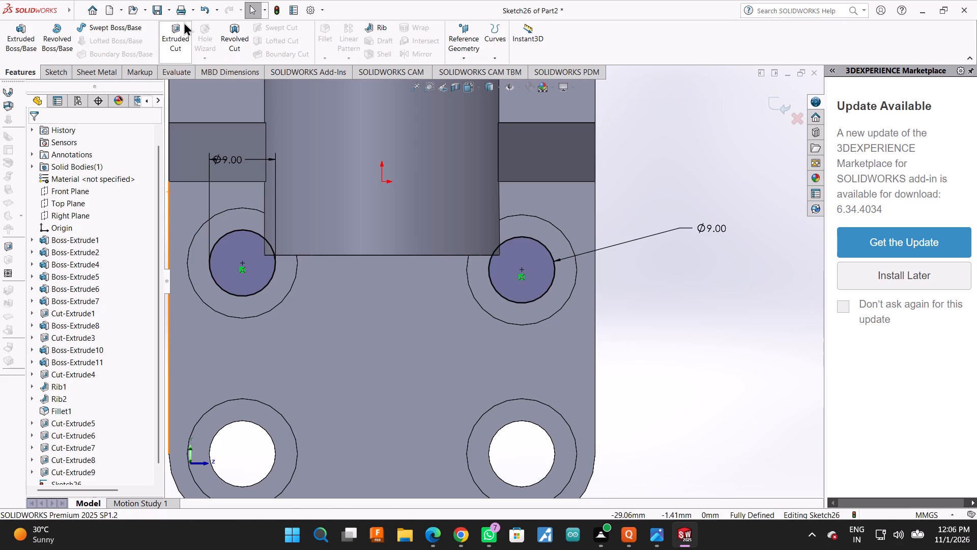
pyautogui.click(184, 22)
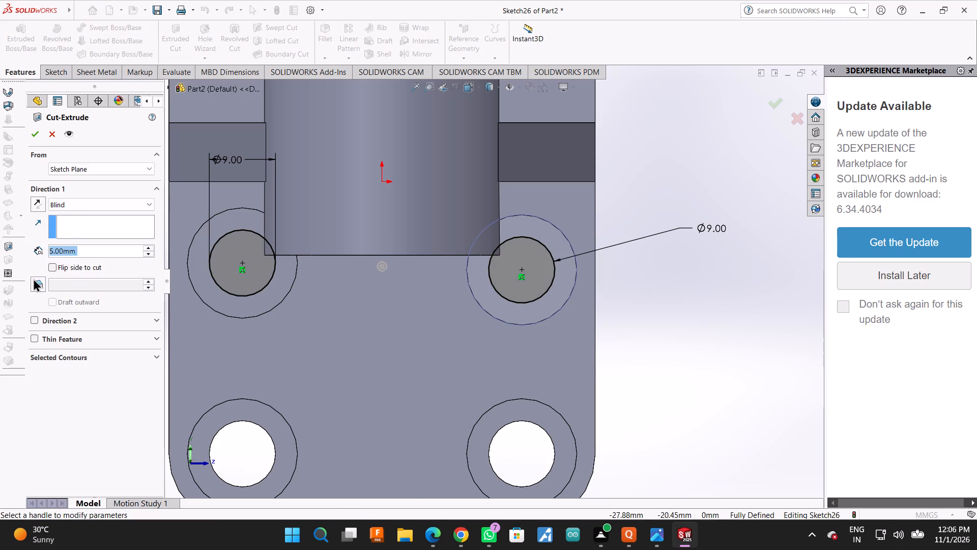
pyautogui.click(78, 205)
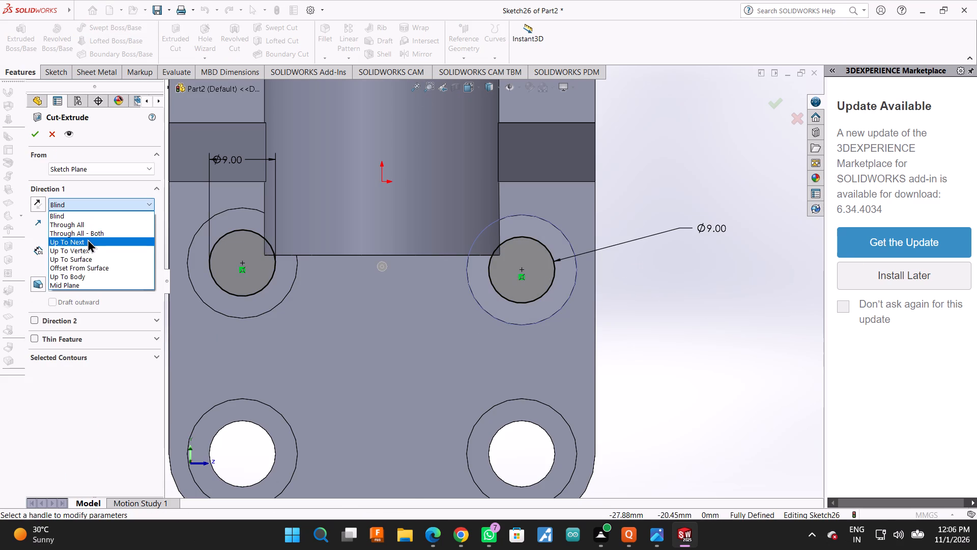
pyautogui.click(88, 239)
pyautogui.middleClick(663, 334)
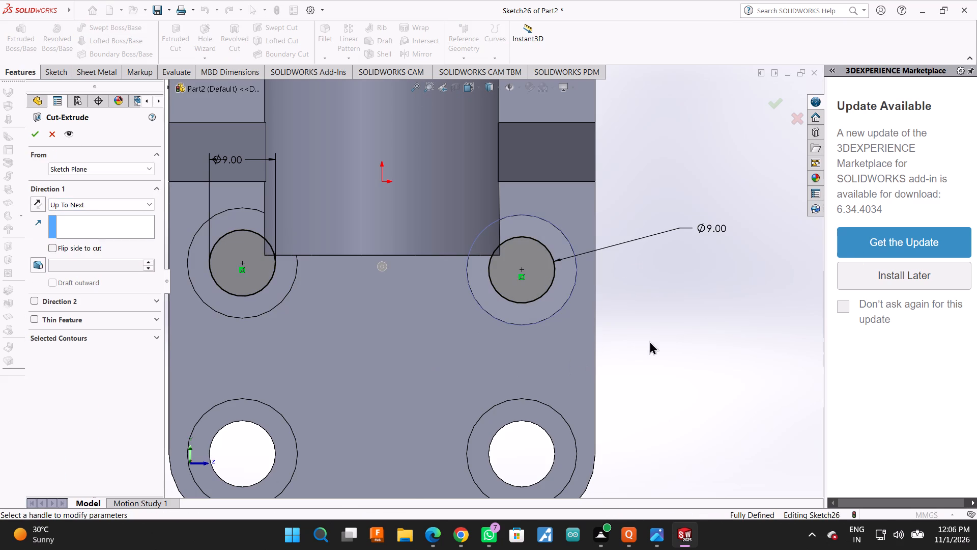
pyautogui.moveTo(601, 362); pyautogui.dragTo(526, 394, button='middle')
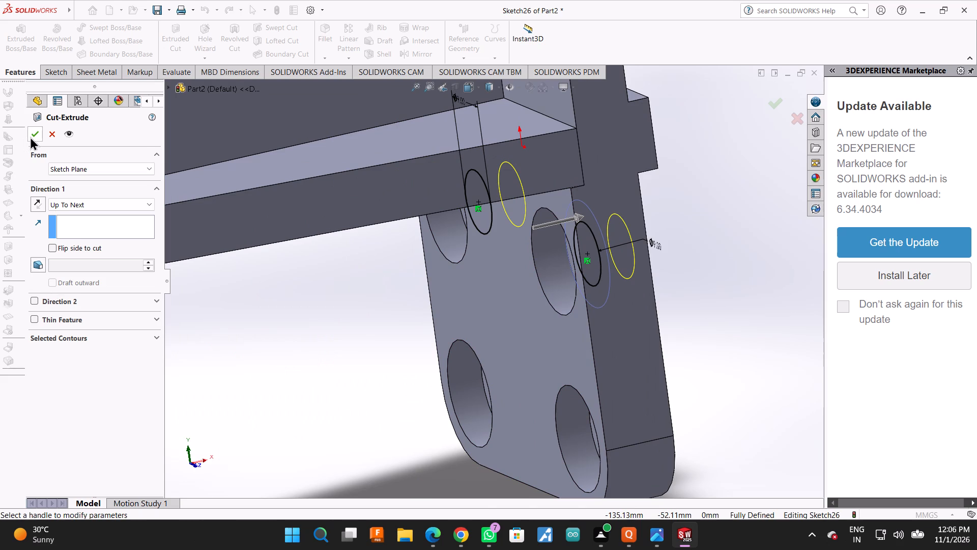
pyautogui.click(31, 136)
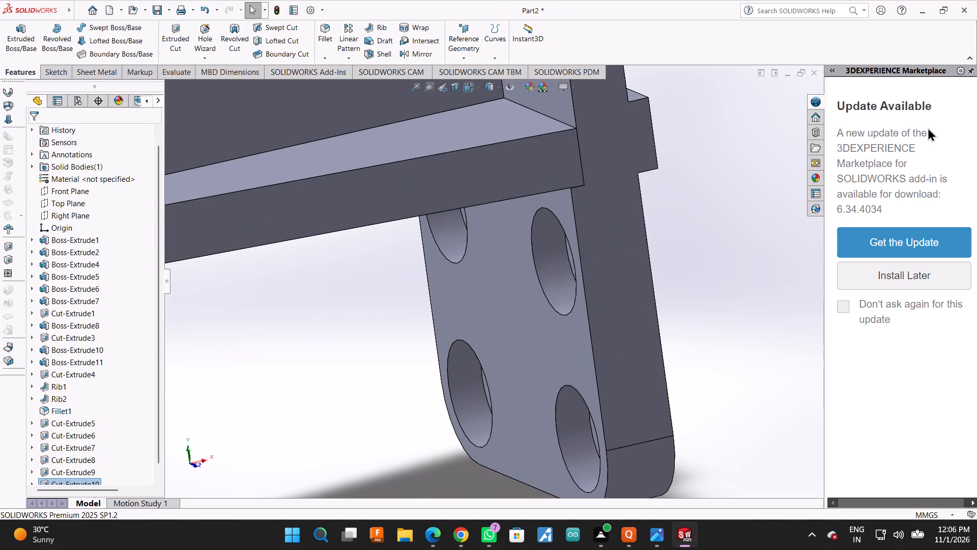
# Examine the four stepped holes in the lower wall and the adjoining arm from several angles.
pyautogui.moveTo(666, 307); pyautogui.dragTo(714, 276, button='middle')
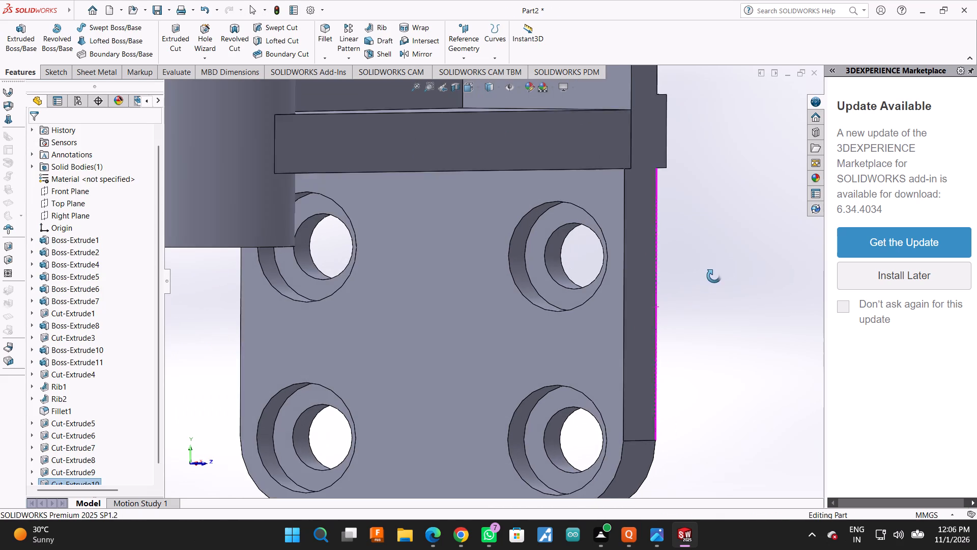
pyautogui.moveTo(714, 276); pyautogui.dragTo(712, 274, button='middle')
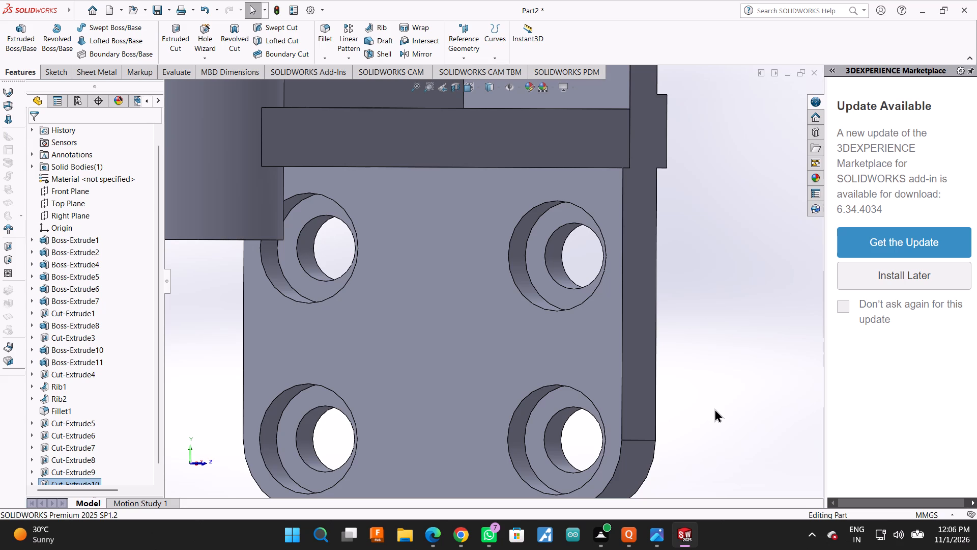
pyautogui.moveTo(751, 332); pyautogui.dragTo(764, 329, button='middle')
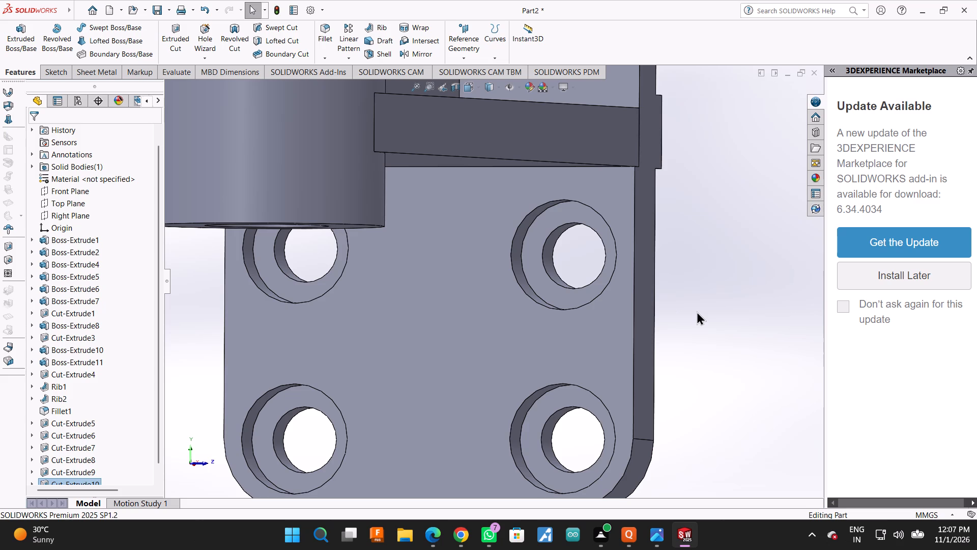
pyautogui.middleClick(590, 312)
pyautogui.scroll(-1, 590, 312)
pyautogui.scroll(1, 585, 324)
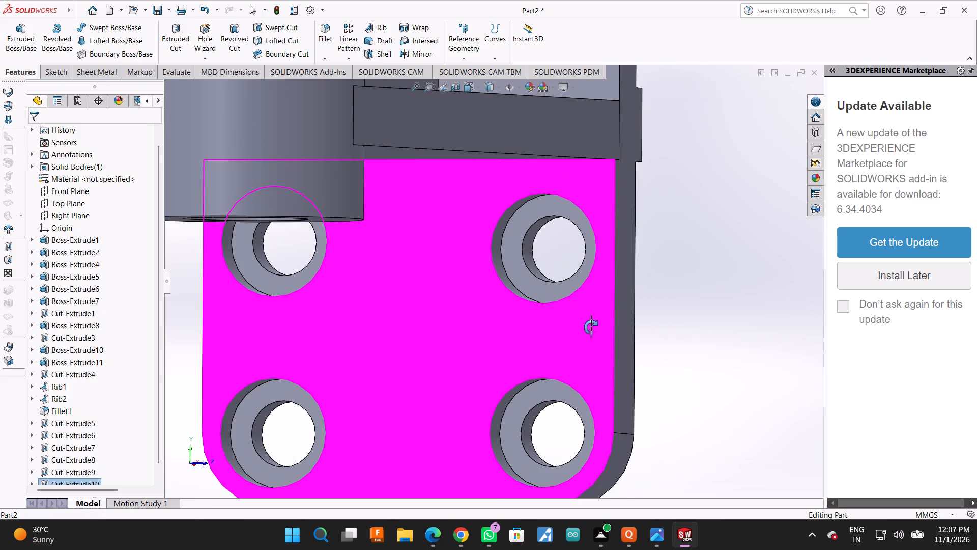
pyautogui.click(643, 304)
pyautogui.moveTo(649, 307); pyautogui.dragTo(638, 313, button='middle')
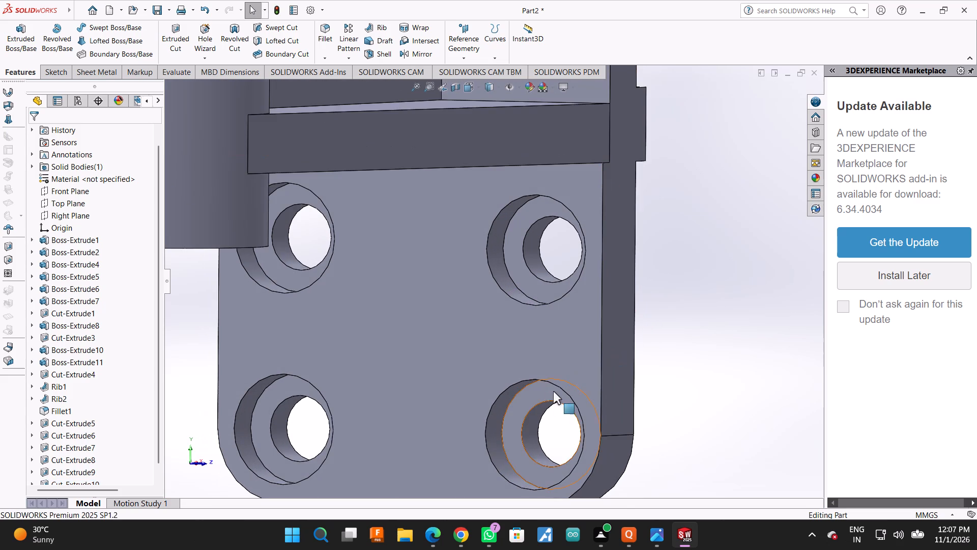
pyautogui.scroll(3, 558, 389)
pyautogui.moveTo(675, 287); pyautogui.dragTo(634, 308, button='middle')
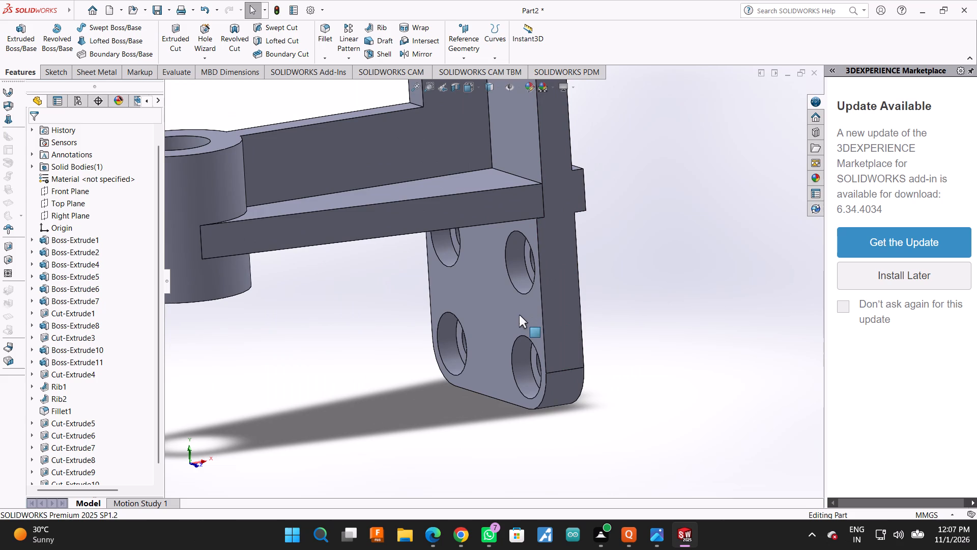
pyautogui.click(493, 302)
pyautogui.click(609, 287)
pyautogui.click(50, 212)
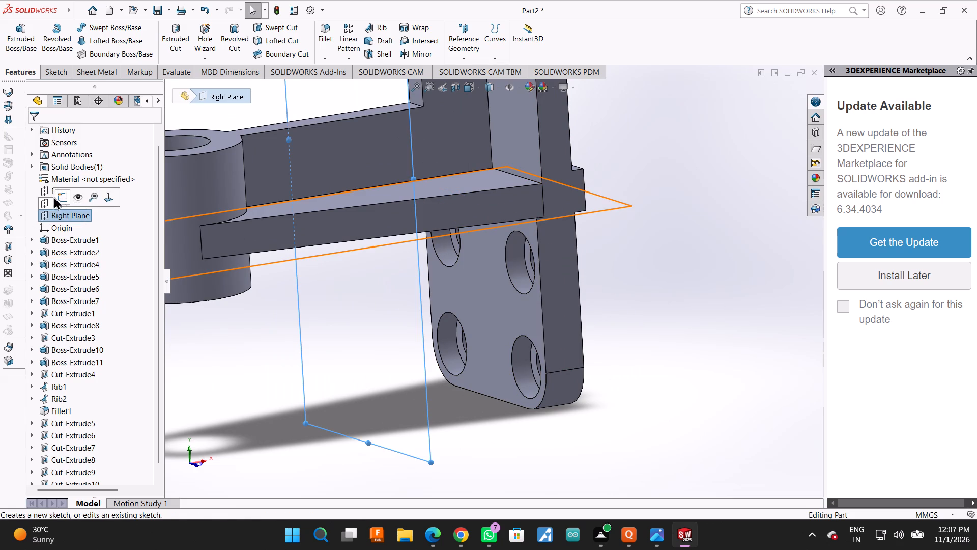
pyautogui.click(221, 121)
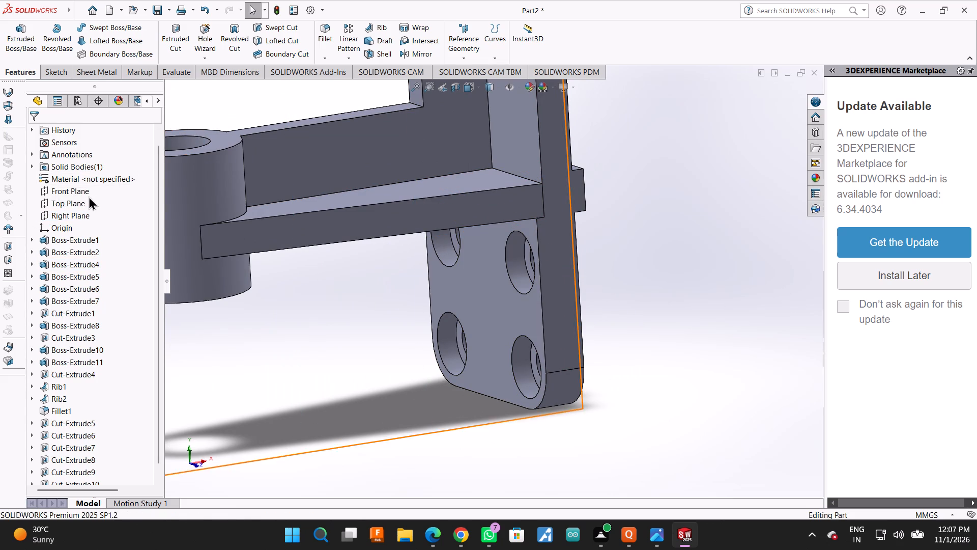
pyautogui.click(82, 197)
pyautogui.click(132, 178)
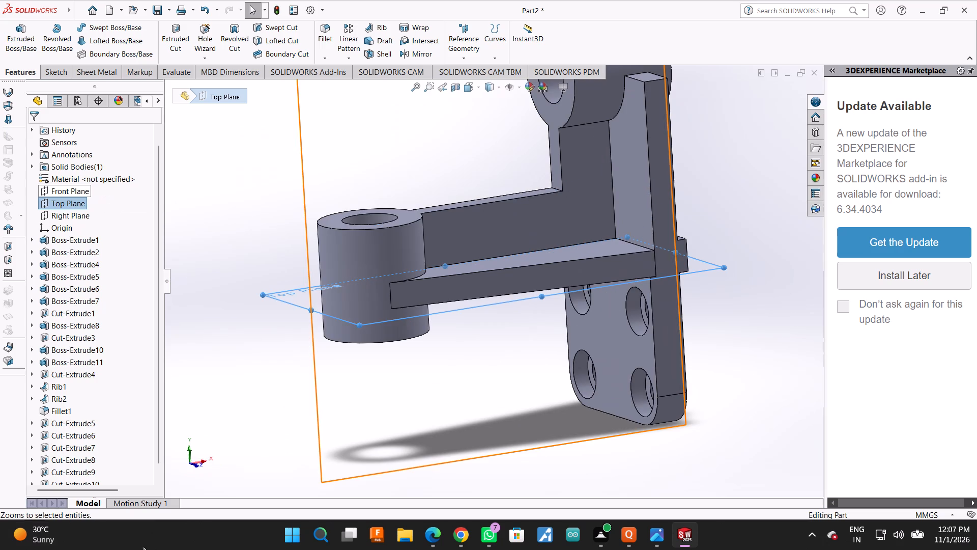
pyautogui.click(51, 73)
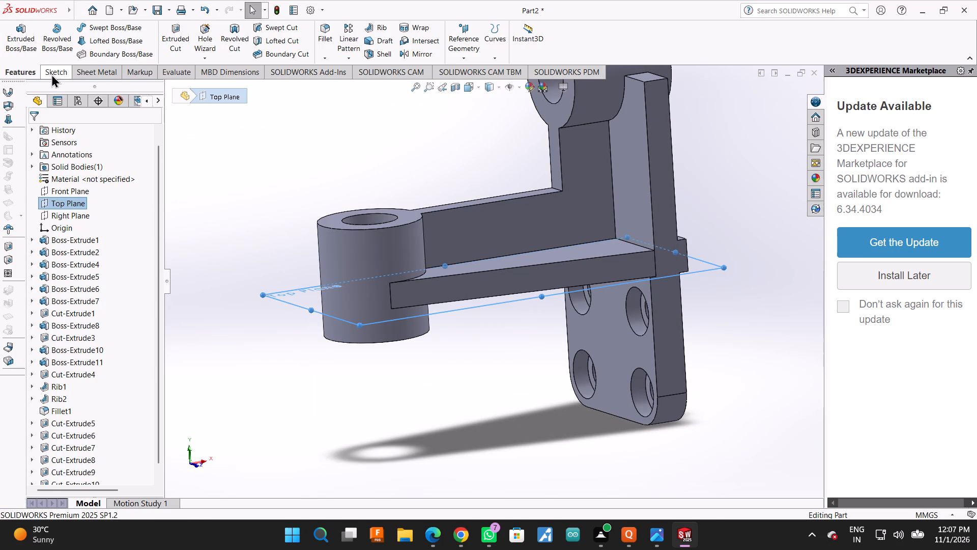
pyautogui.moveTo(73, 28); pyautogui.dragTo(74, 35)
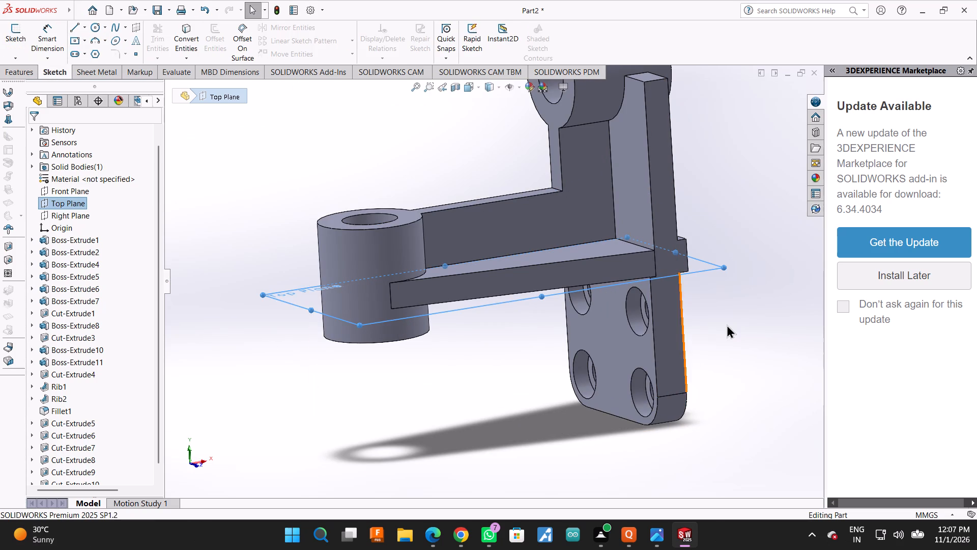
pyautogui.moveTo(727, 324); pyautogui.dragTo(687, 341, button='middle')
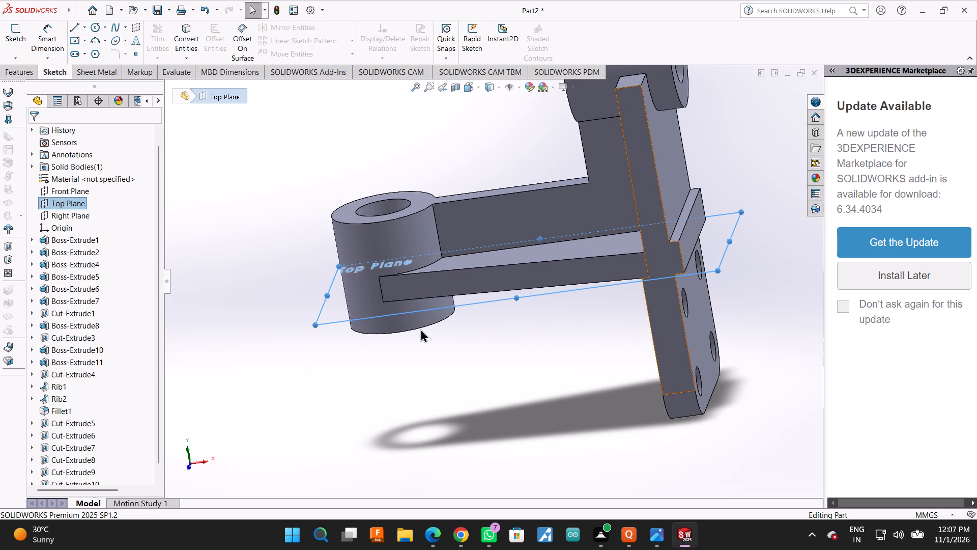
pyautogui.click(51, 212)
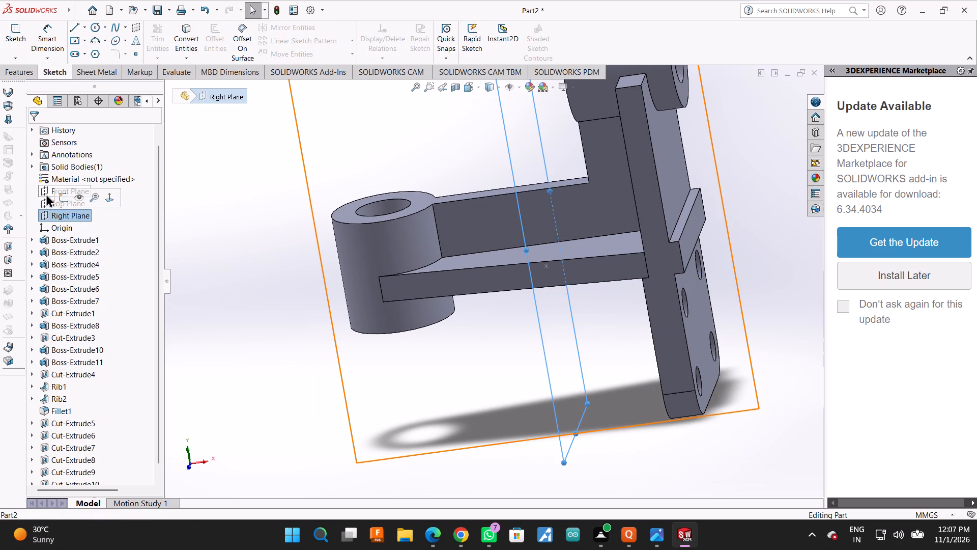
# Sketch on the Front Plane a vertical line about 3.8 mm down the boss from the arm's underside, continuing diagonally to the lower wall's bottom inner corner.
pyautogui.click(46, 194)
pyautogui.click(96, 176)
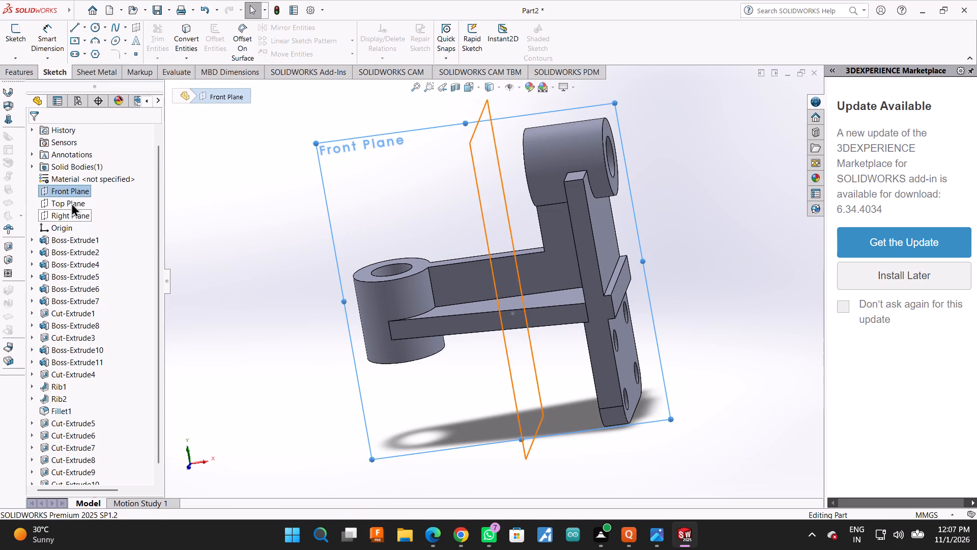
pyautogui.click(71, 190)
pyautogui.click(103, 195)
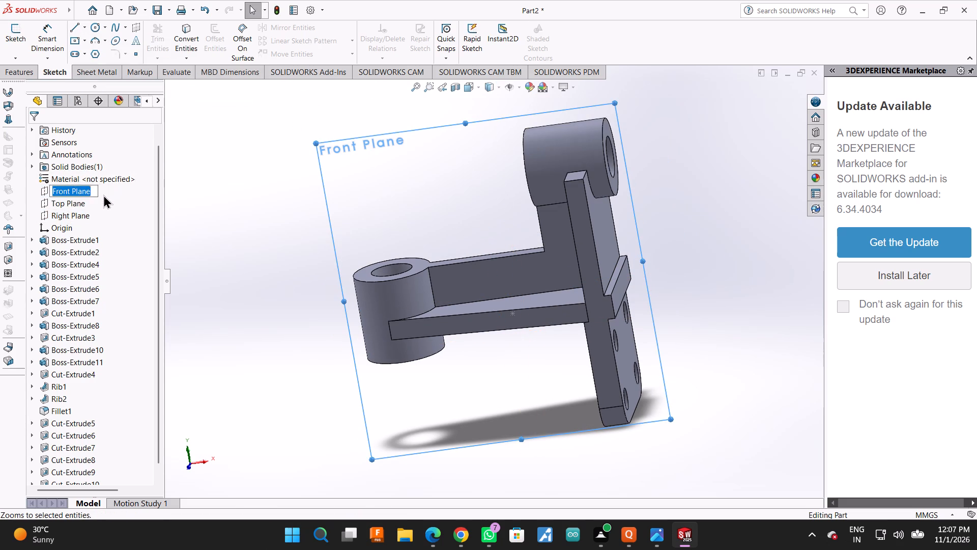
pyautogui.click(155, 181)
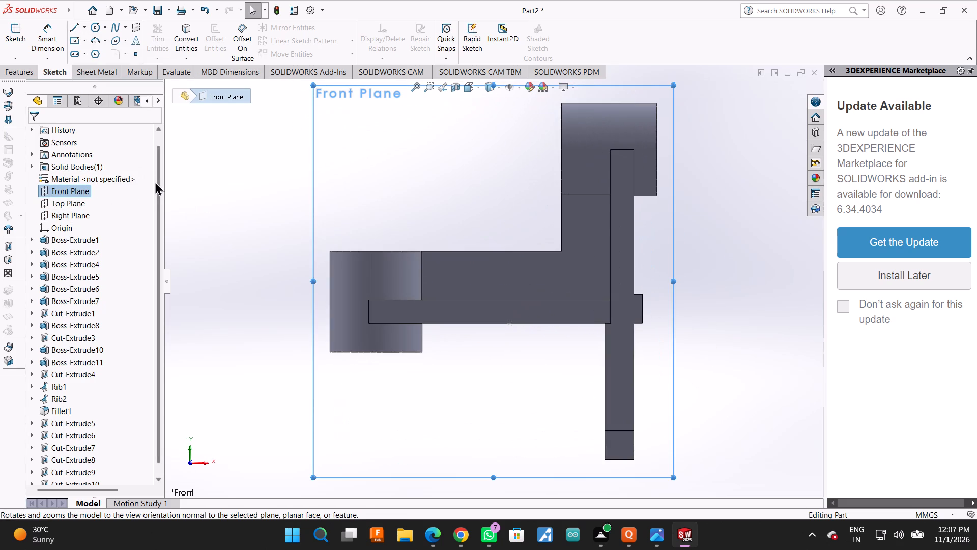
pyautogui.click(77, 29)
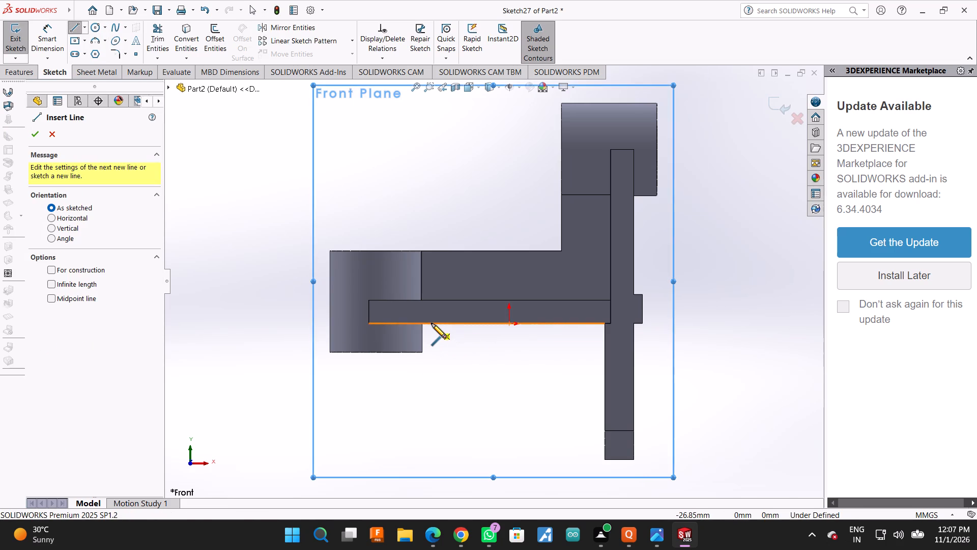
pyautogui.scroll(-2, 432, 323)
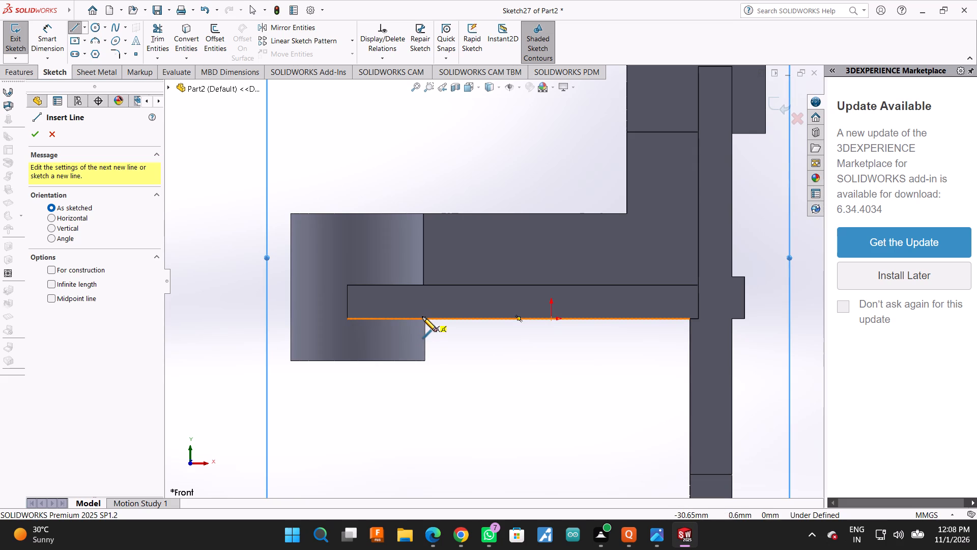
pyautogui.click(426, 320)
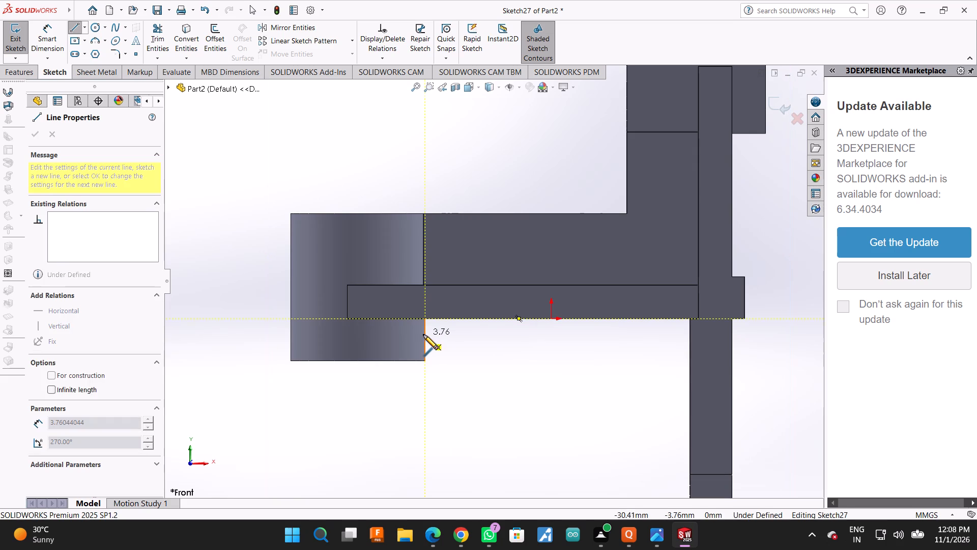
pyautogui.click(425, 335)
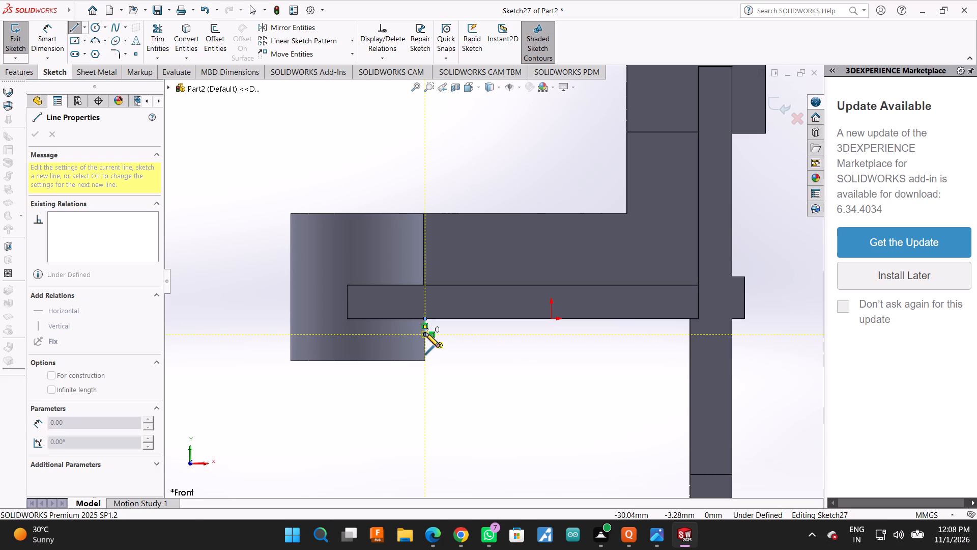
pyautogui.scroll(2, 504, 373)
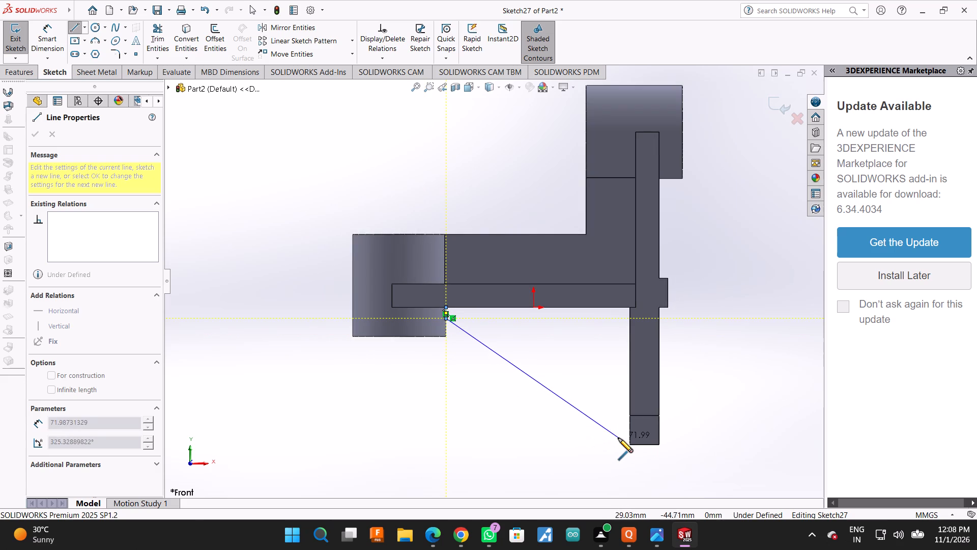
pyautogui.click(629, 445)
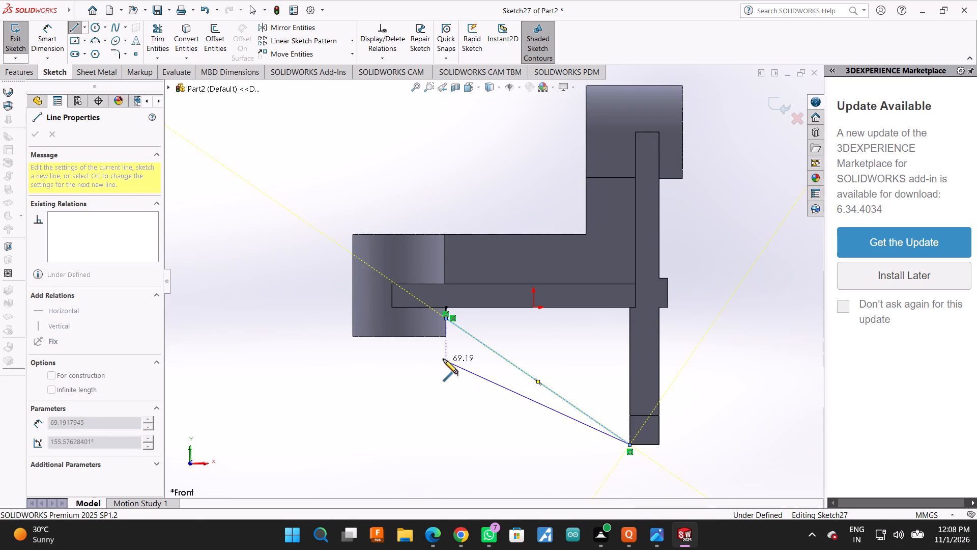
pyautogui.press('Escape')
# Dimension the short vertical line beside the boss with a length of 3 mm.
pyautogui.scroll(-2, 359, 239)
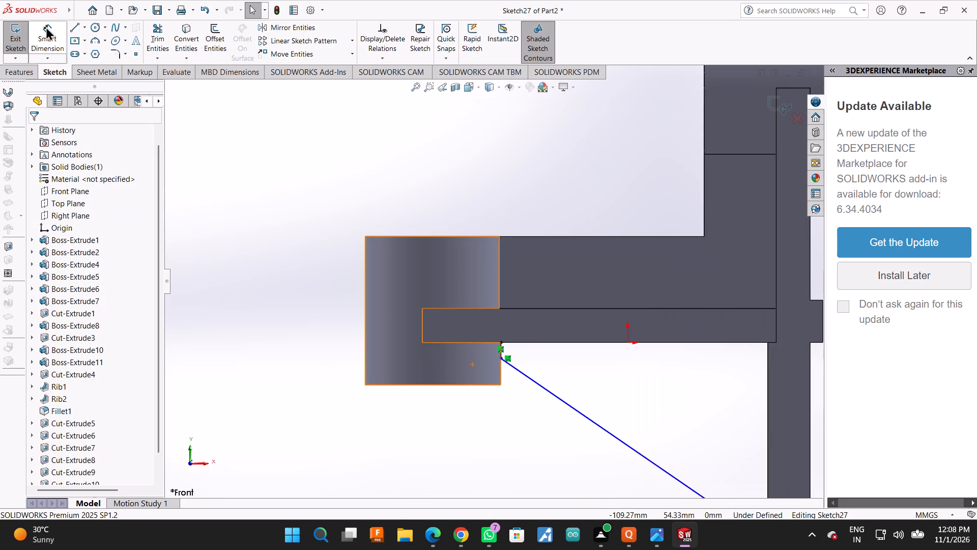
pyautogui.click(46, 26)
pyautogui.scroll(-2, 540, 327)
pyautogui.click(482, 354)
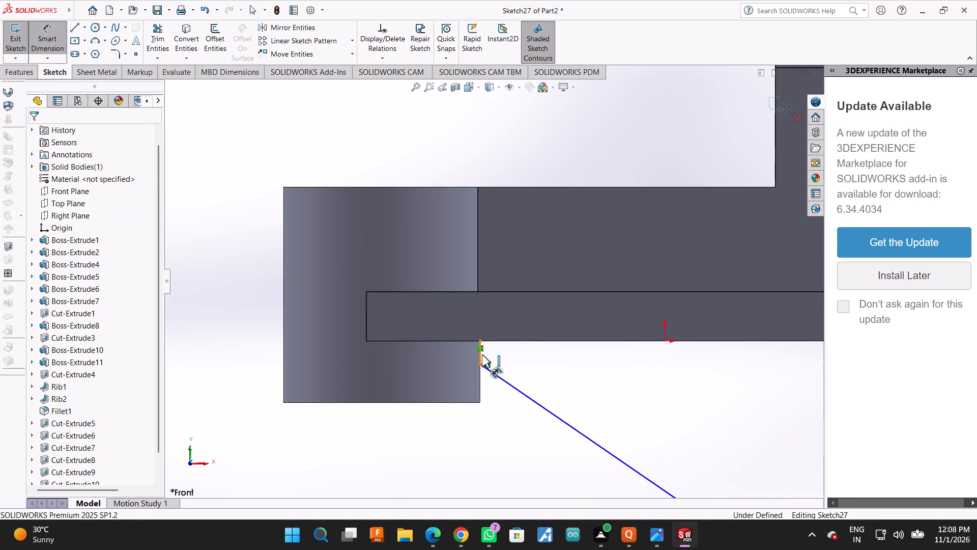
pyautogui.click(434, 358)
pyautogui.press('3')
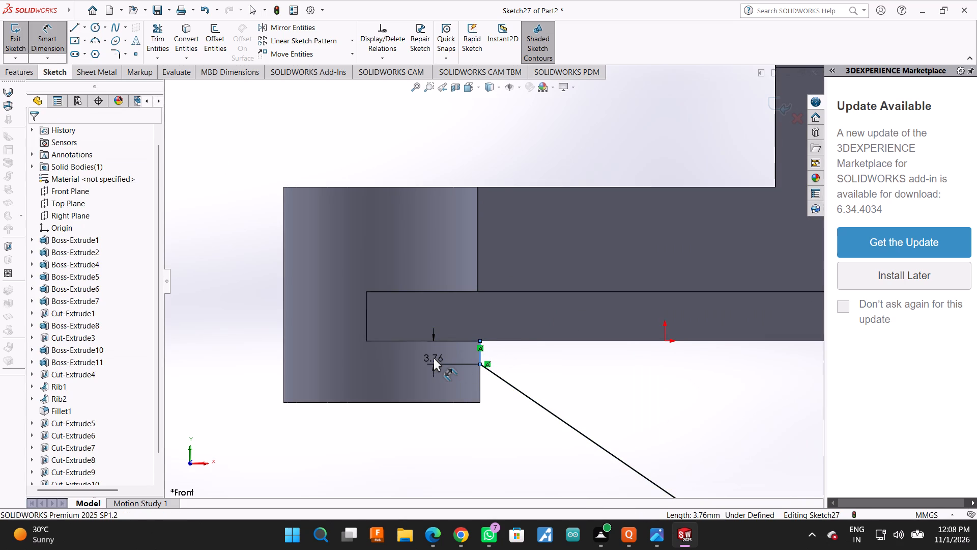
pyautogui.press('Return')
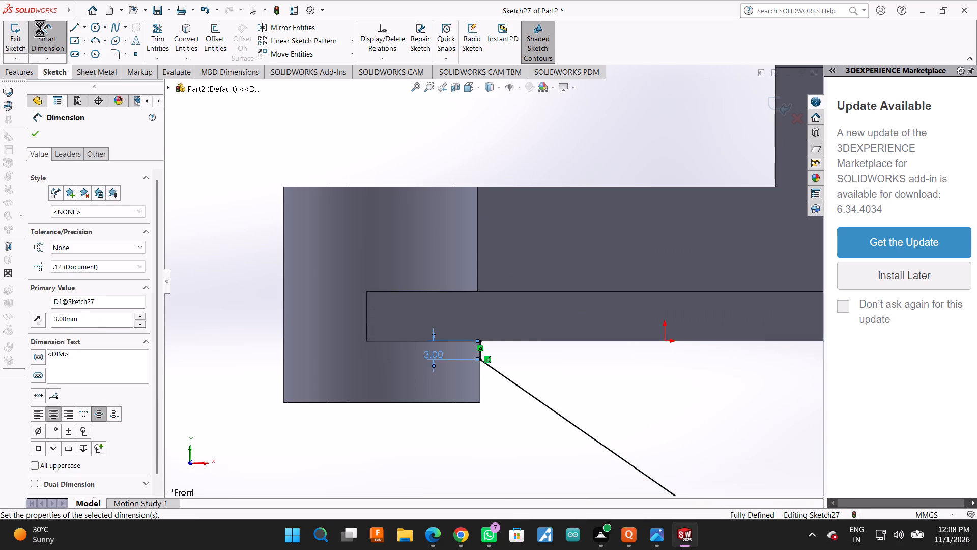
pyautogui.click(40, 132)
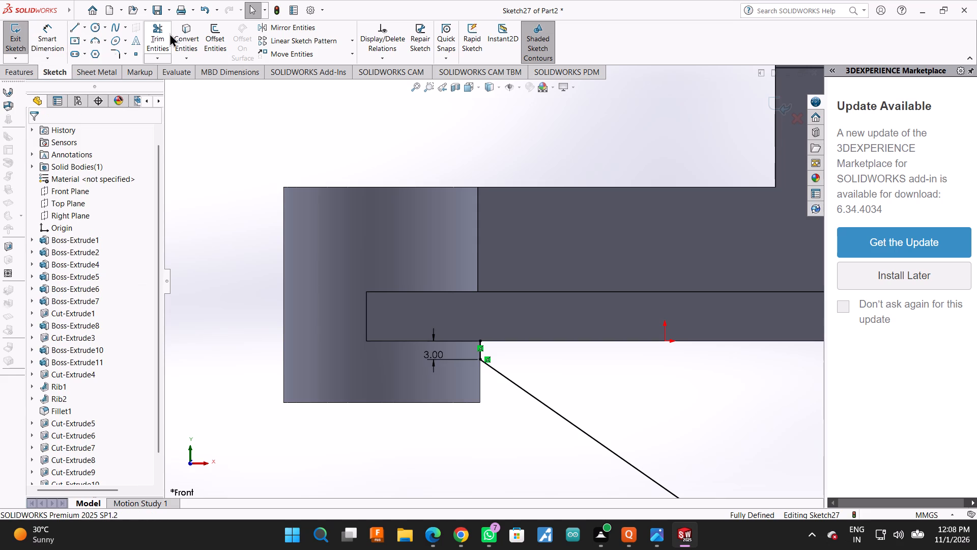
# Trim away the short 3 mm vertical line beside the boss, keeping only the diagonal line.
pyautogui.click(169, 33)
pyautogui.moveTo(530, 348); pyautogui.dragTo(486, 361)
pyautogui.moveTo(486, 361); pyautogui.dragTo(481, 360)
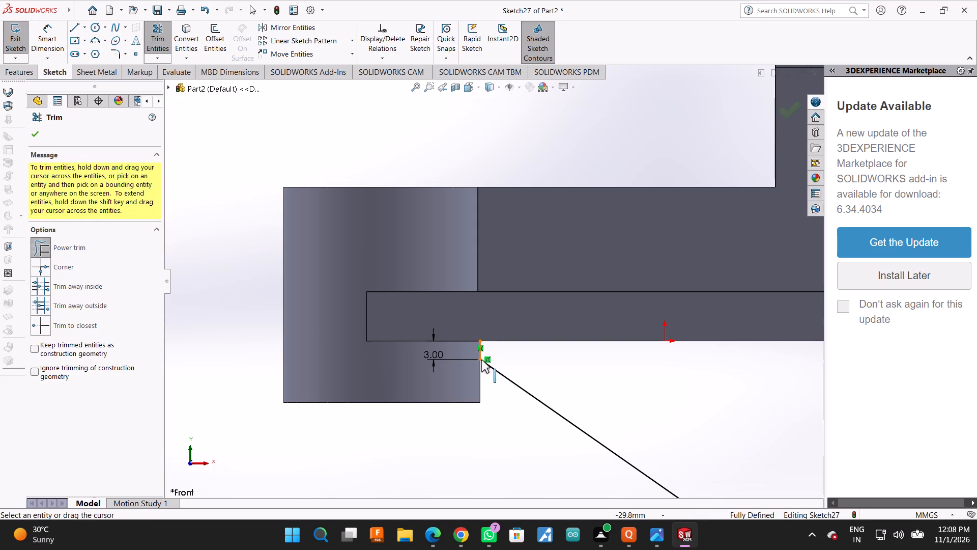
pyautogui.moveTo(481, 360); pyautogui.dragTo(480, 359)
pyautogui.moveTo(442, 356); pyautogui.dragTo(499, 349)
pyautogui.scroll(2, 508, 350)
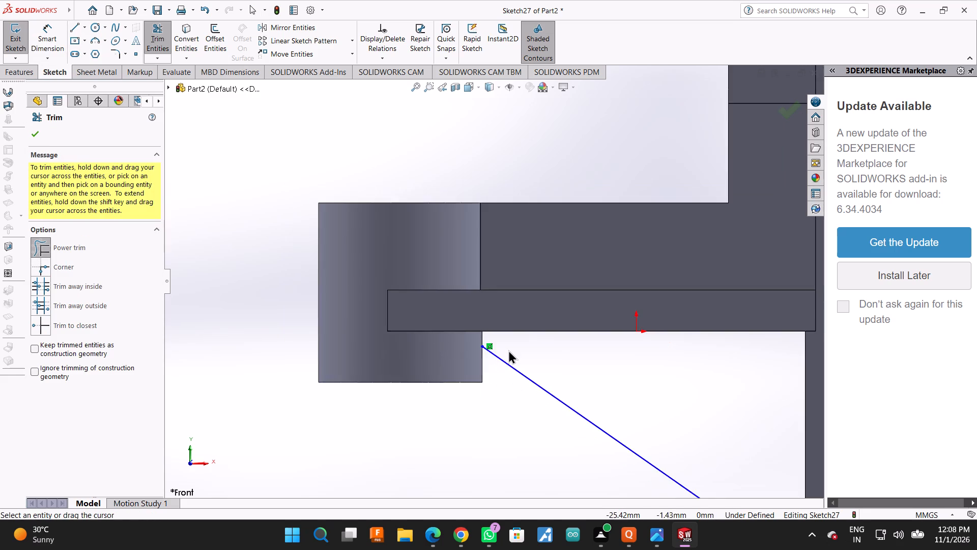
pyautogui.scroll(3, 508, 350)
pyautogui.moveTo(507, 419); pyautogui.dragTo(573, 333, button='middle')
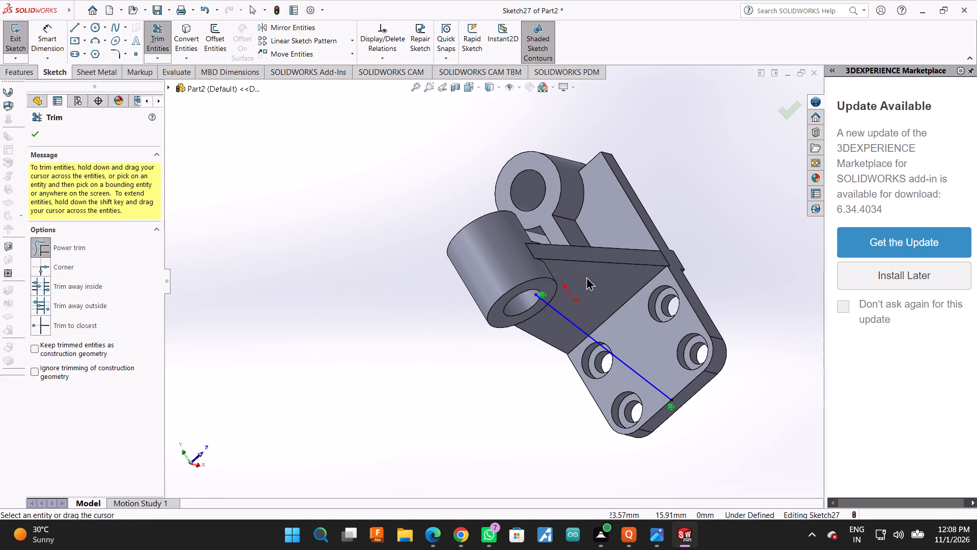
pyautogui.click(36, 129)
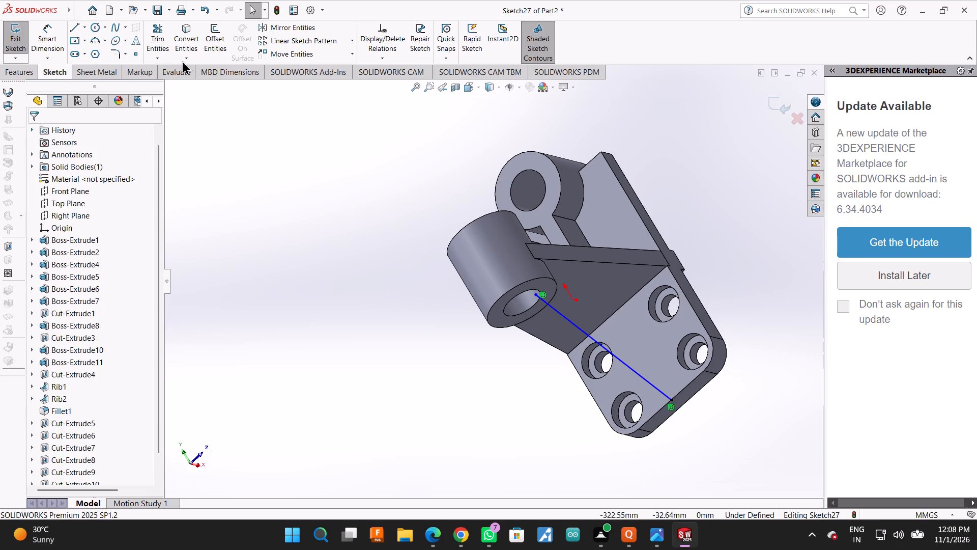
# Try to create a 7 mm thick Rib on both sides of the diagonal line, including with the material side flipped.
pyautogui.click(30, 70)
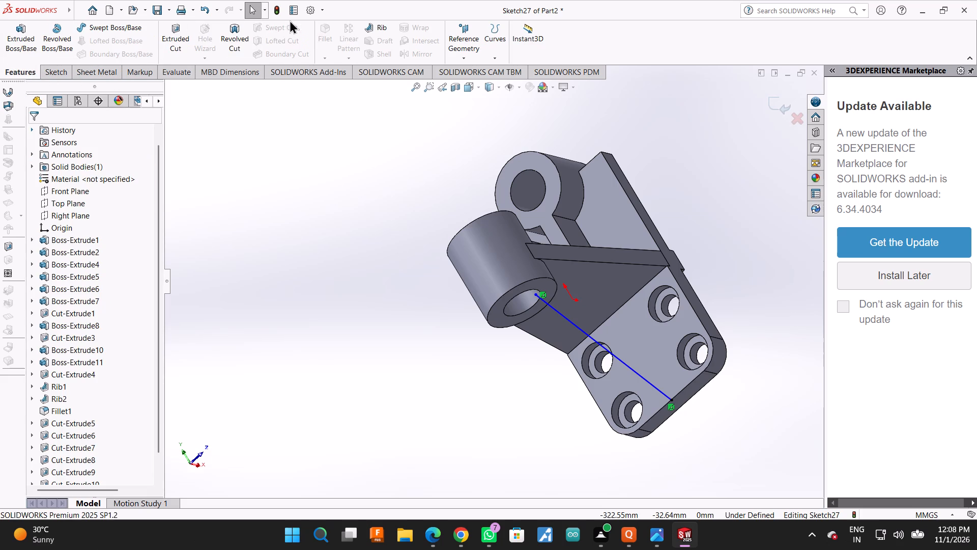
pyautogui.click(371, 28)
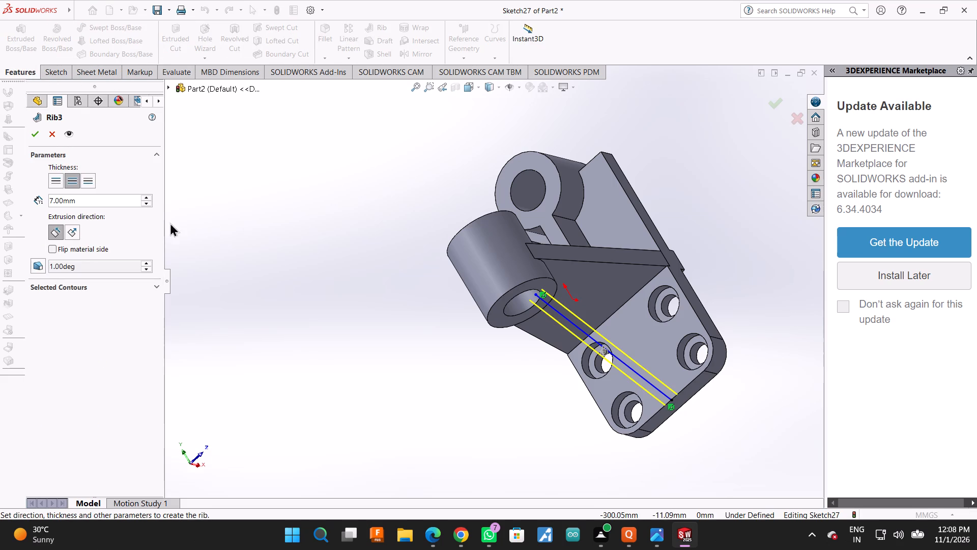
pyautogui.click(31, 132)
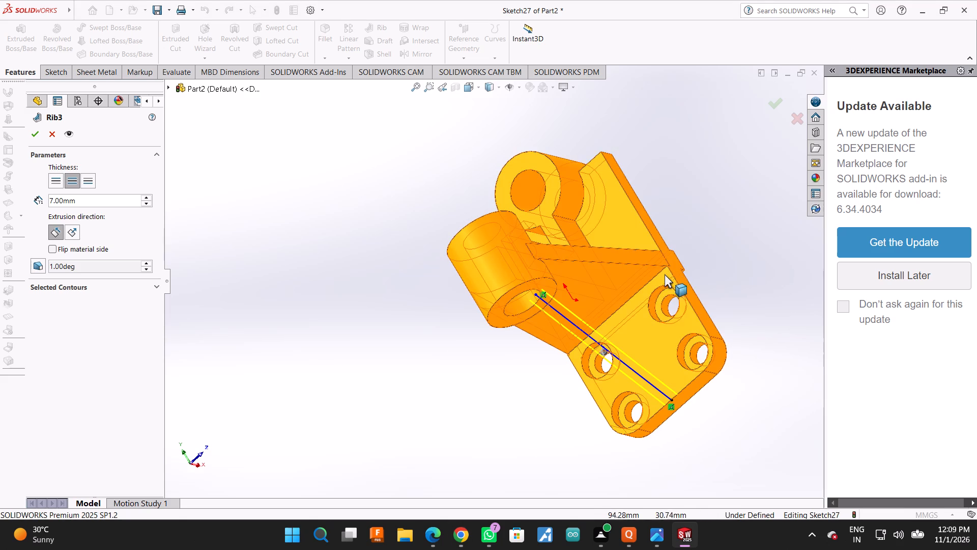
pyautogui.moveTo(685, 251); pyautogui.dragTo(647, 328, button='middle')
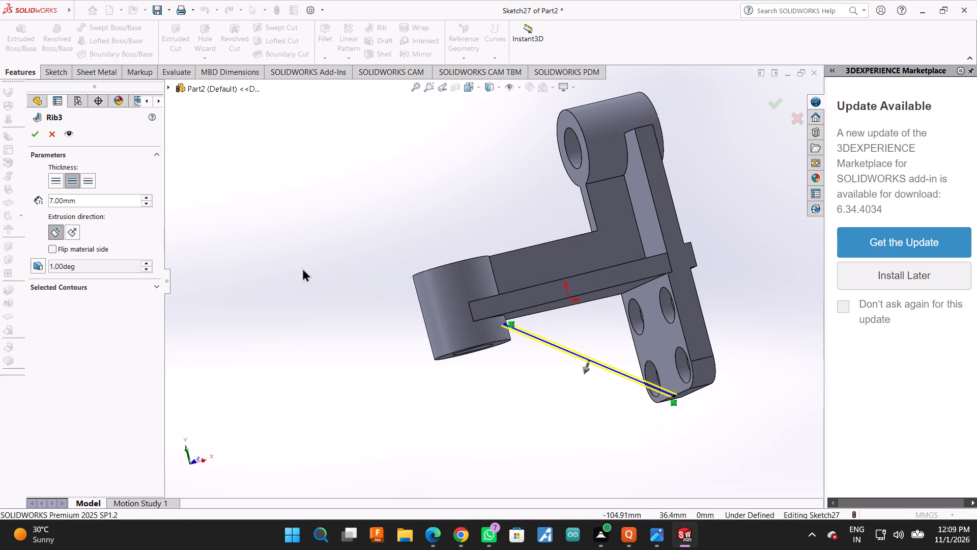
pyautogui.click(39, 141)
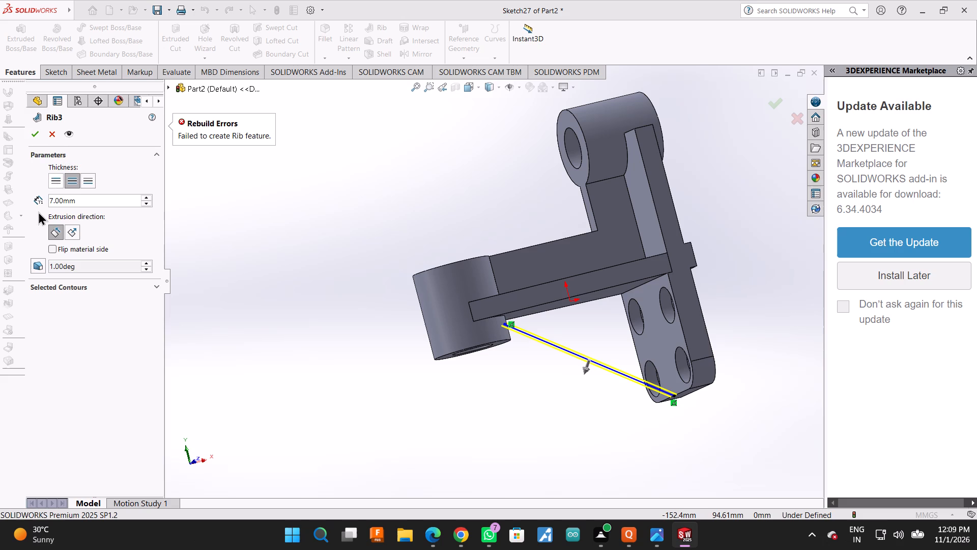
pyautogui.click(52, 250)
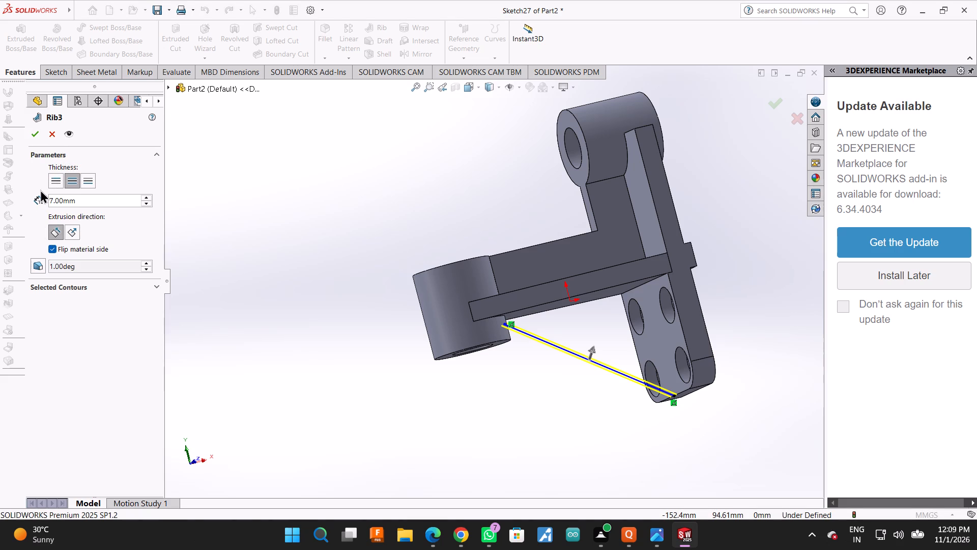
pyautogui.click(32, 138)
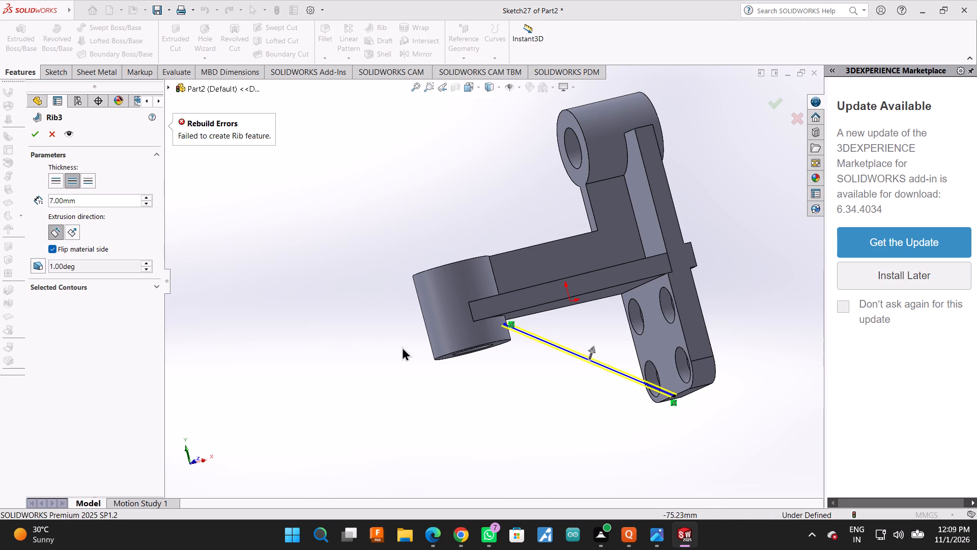
# Examine the flipped rib preview where the diagonal line meets the boss and lower wall, and abandon the rib.
pyautogui.scroll(-1, 402, 348)
pyautogui.moveTo(411, 322); pyautogui.dragTo(396, 332, button='middle')
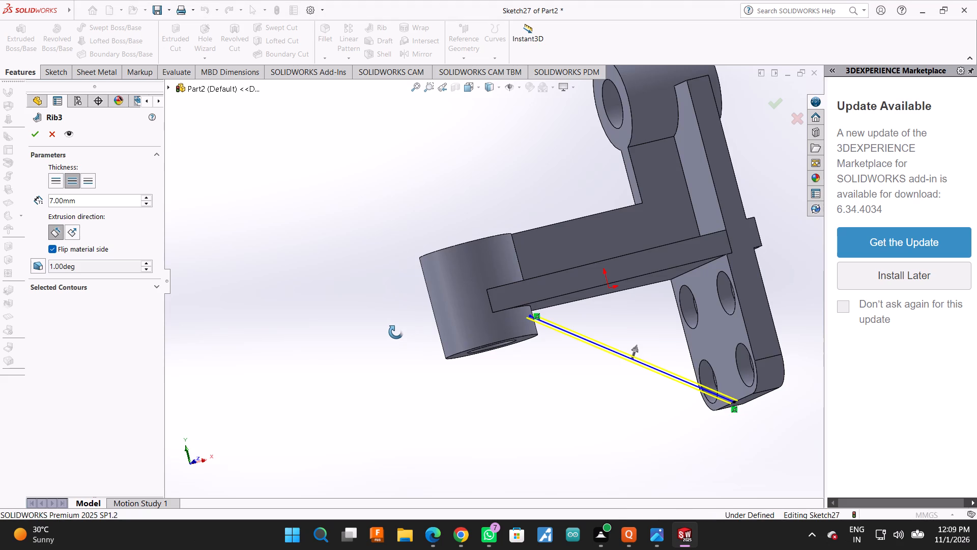
pyautogui.moveTo(396, 332); pyautogui.dragTo(444, 0, button='middle')
pyautogui.scroll(2, 414, 228)
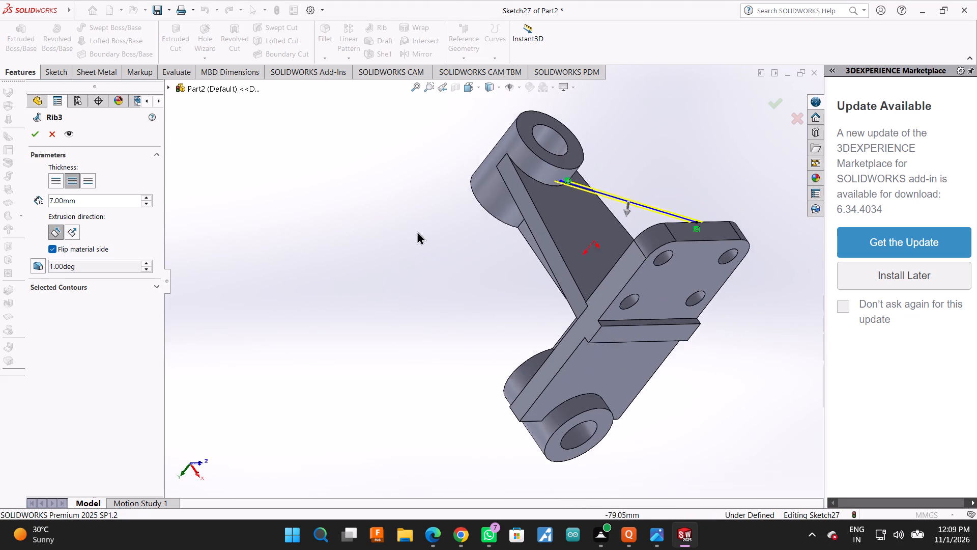
pyautogui.moveTo(684, 298); pyautogui.dragTo(676, 293, button='middle')
pyautogui.middleClick(677, 293)
pyautogui.moveTo(693, 304); pyautogui.dragTo(654, 290, button='middle')
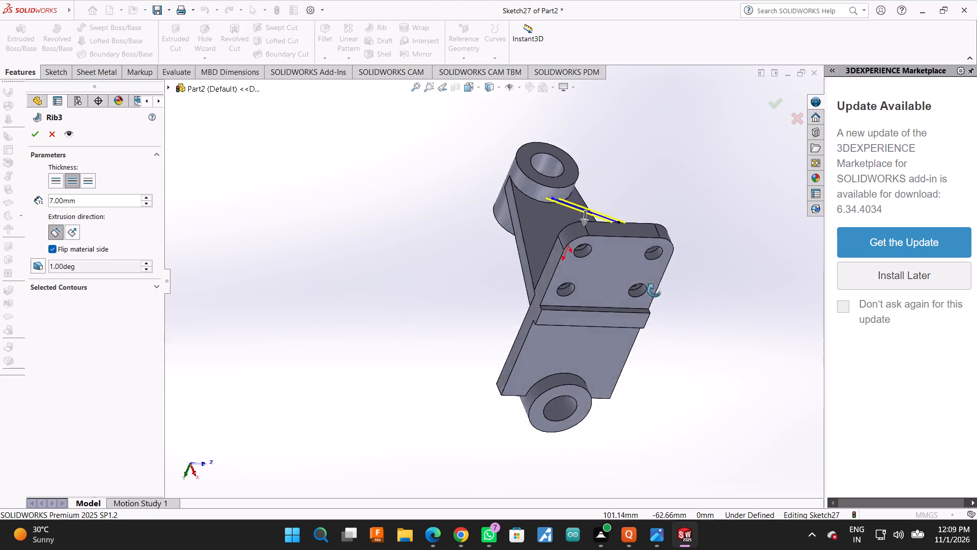
pyautogui.moveTo(654, 290); pyautogui.dragTo(536, 311, button='middle')
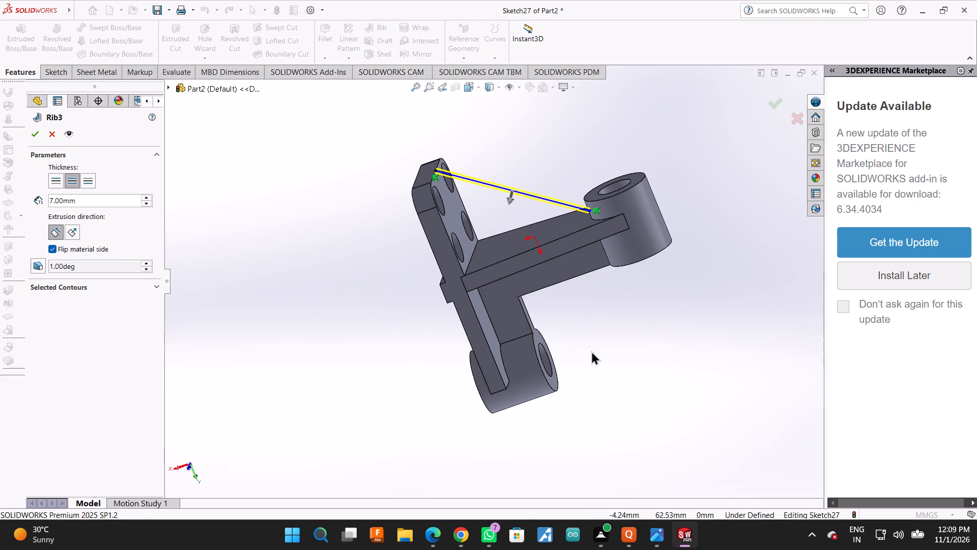
pyautogui.scroll(-2, 591, 351)
pyautogui.scroll(-2, 615, 15)
pyautogui.scroll(2, 548, 176)
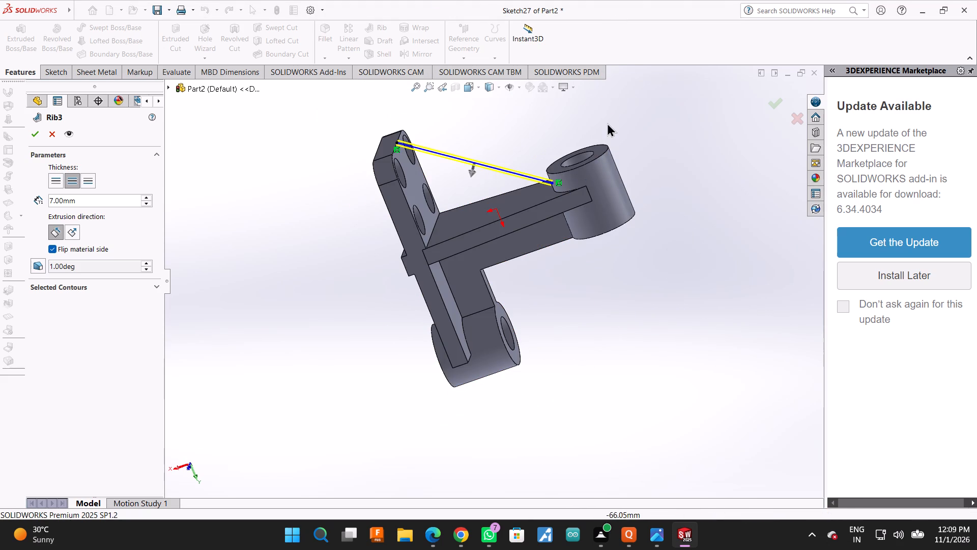
pyautogui.middleClick(607, 123)
pyautogui.moveTo(618, 182); pyautogui.dragTo(626, 186, button='middle')
pyautogui.scroll(2, 548, 436)
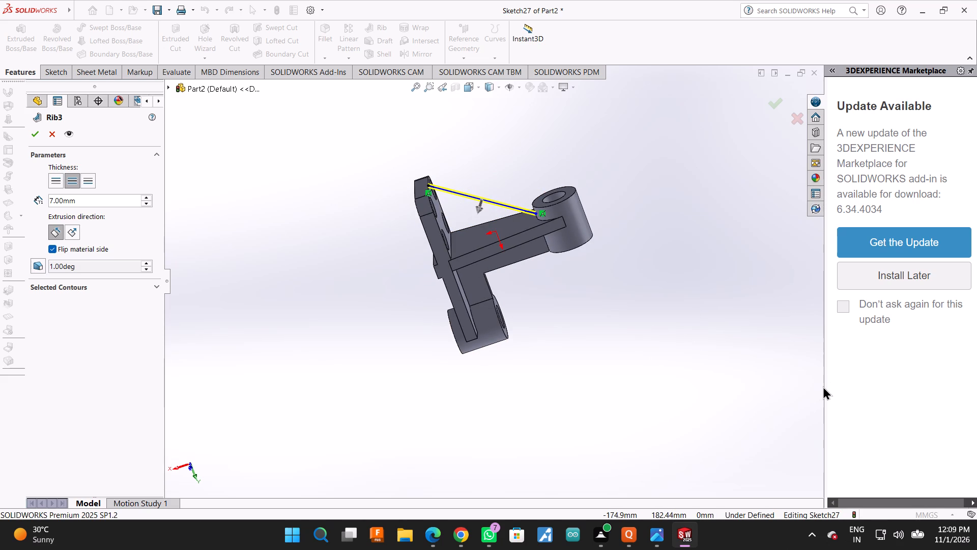
pyautogui.moveTo(826, 387); pyautogui.dragTo(976, 391)
pyautogui.scroll(2, 683, 420)
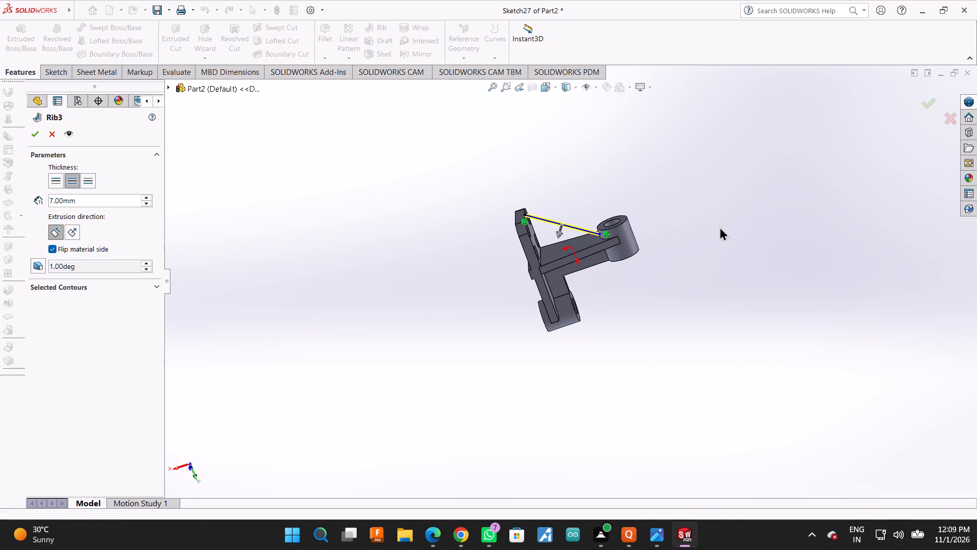
pyautogui.scroll(-5, 593, 245)
pyautogui.moveTo(583, 229); pyautogui.dragTo(574, 236, button='middle')
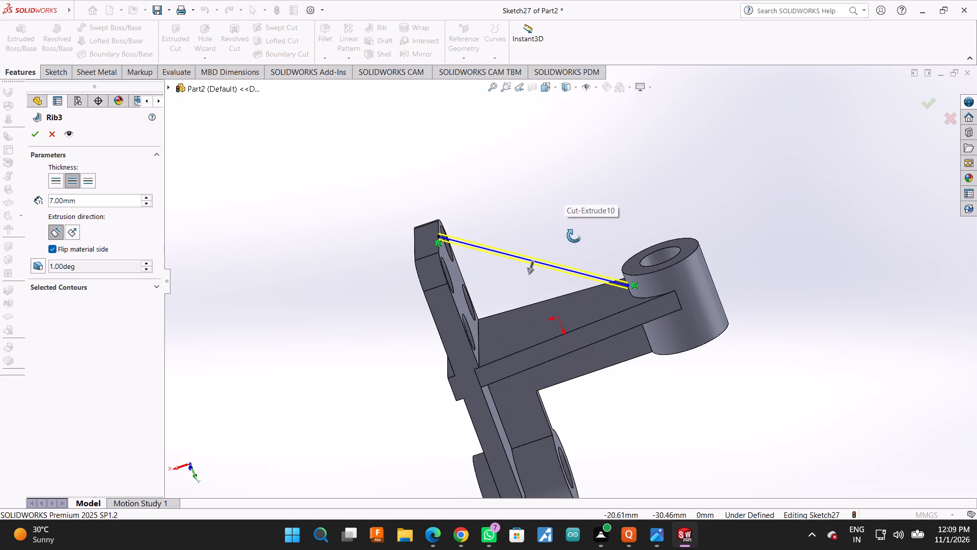
pyautogui.moveTo(574, 236); pyautogui.dragTo(557, 246, button='middle')
pyautogui.scroll(-6, 522, 224)
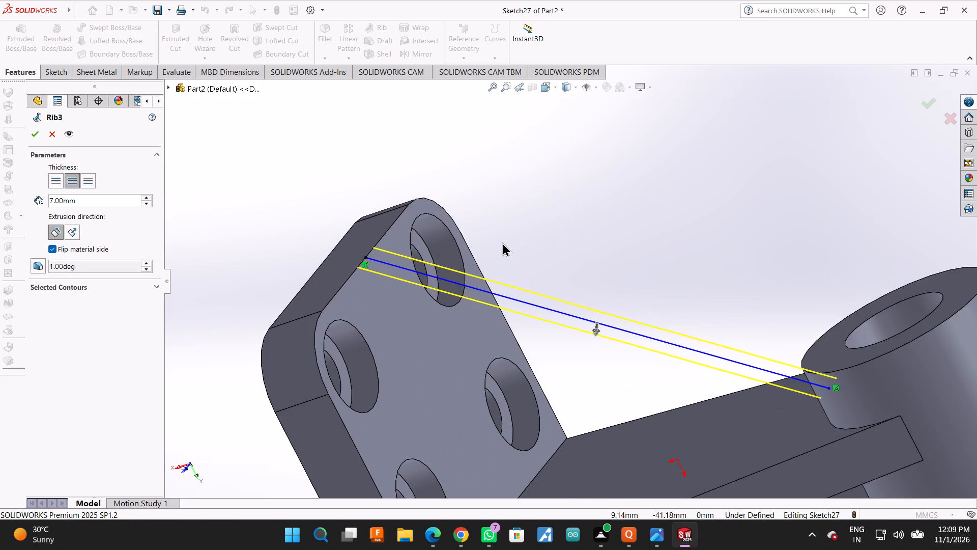
pyautogui.scroll(2, 599, 234)
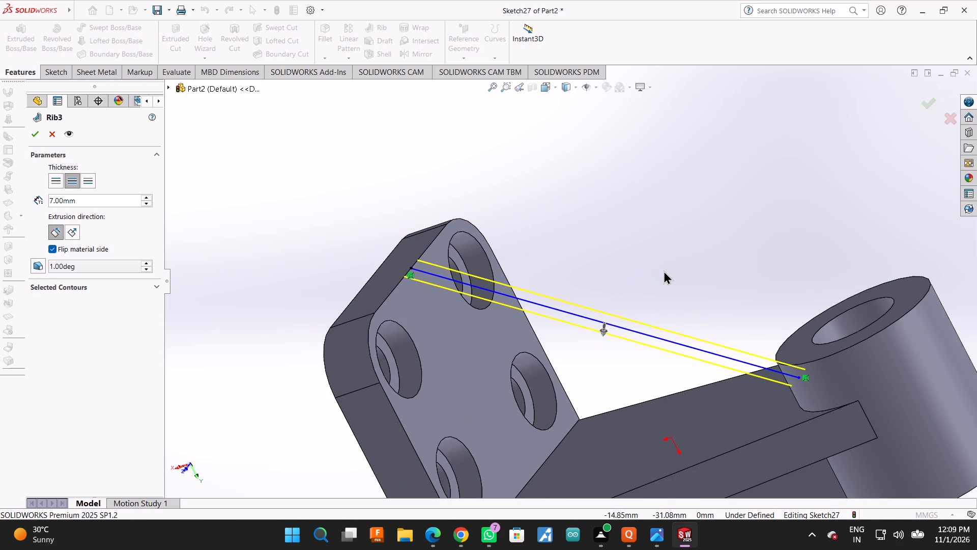
pyautogui.press('Escape')
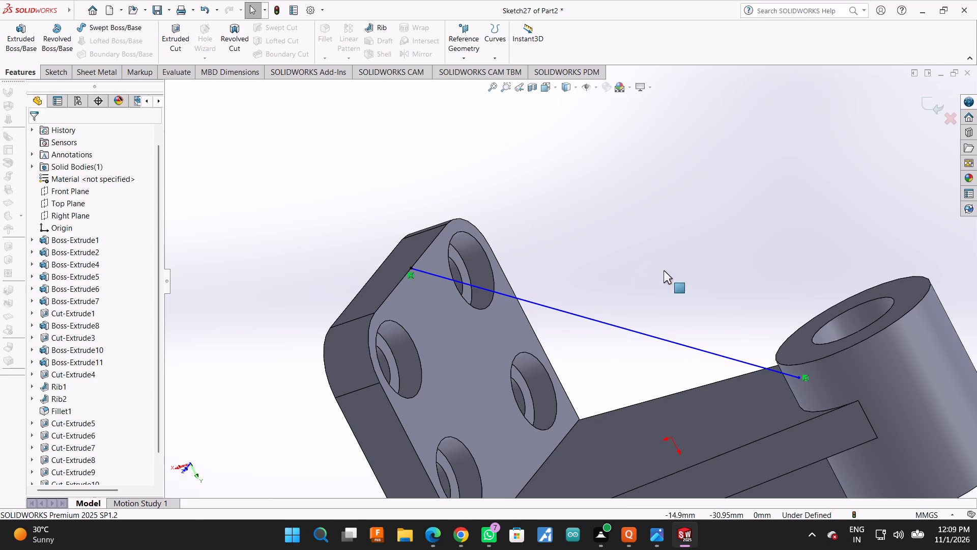
pyautogui.press('Escape')
pyautogui.press('Escape')
# Undo the trim, the 3 mm dimension and the diagonal brace line.
pyautogui.hotkey('ctrl', 'z')
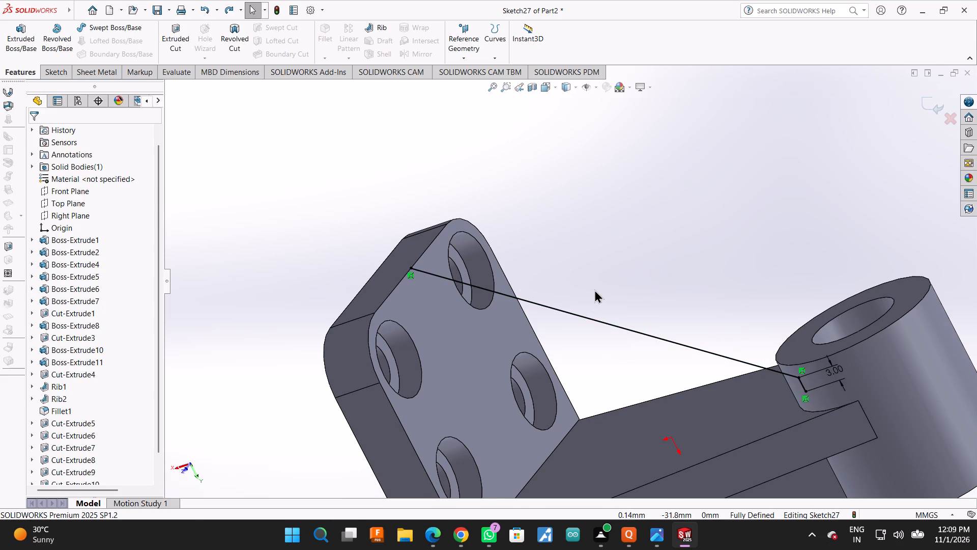
pyautogui.hotkey('ctrl', 'z')
pyautogui.hotkey('ctrl', 'z')
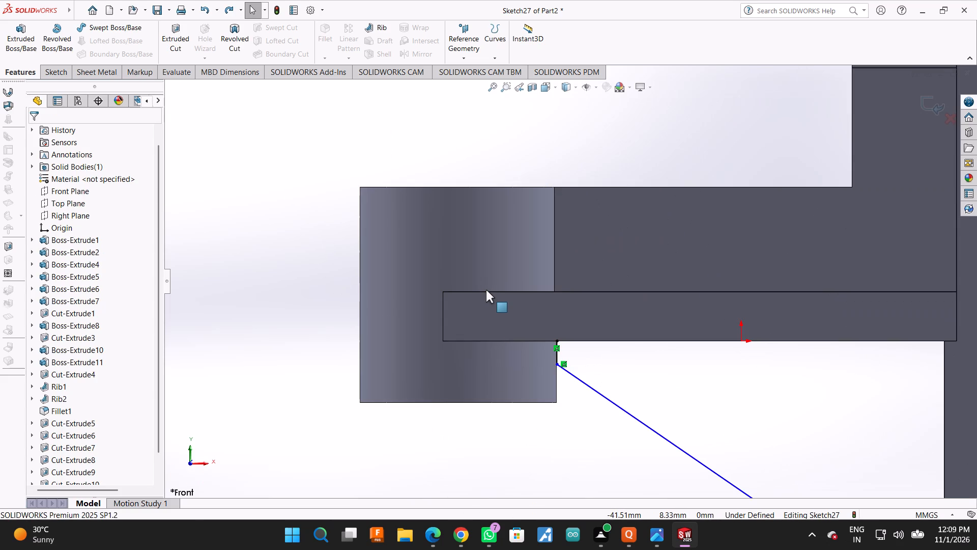
pyautogui.hotkey('ctrl', 'z')
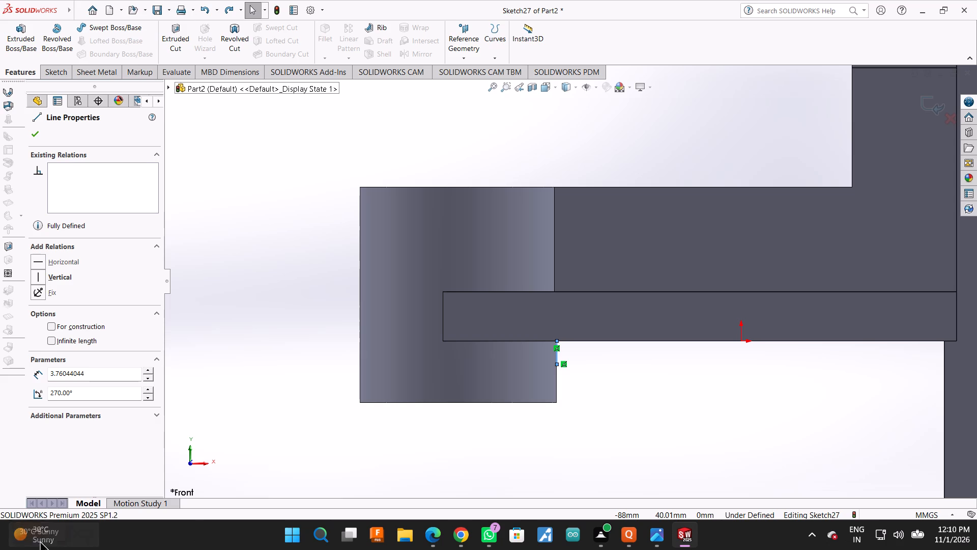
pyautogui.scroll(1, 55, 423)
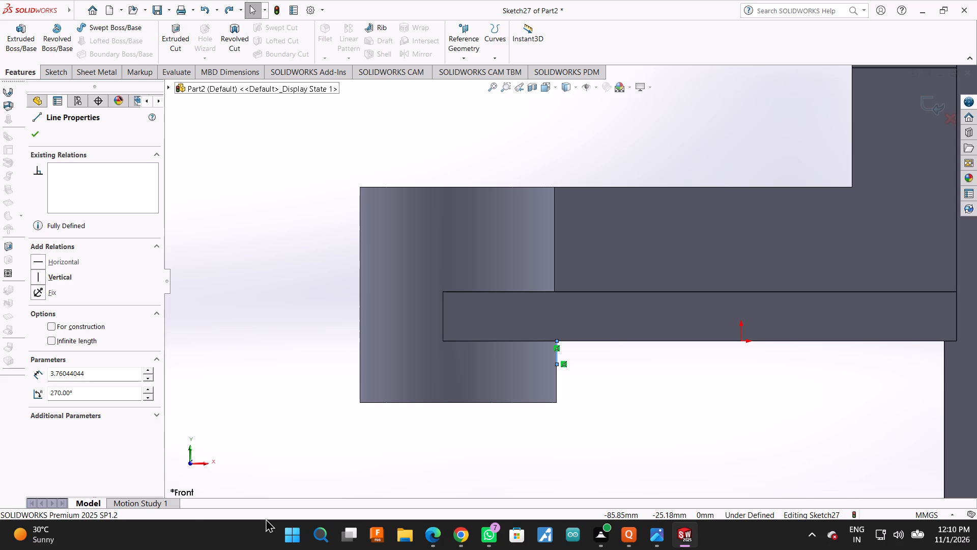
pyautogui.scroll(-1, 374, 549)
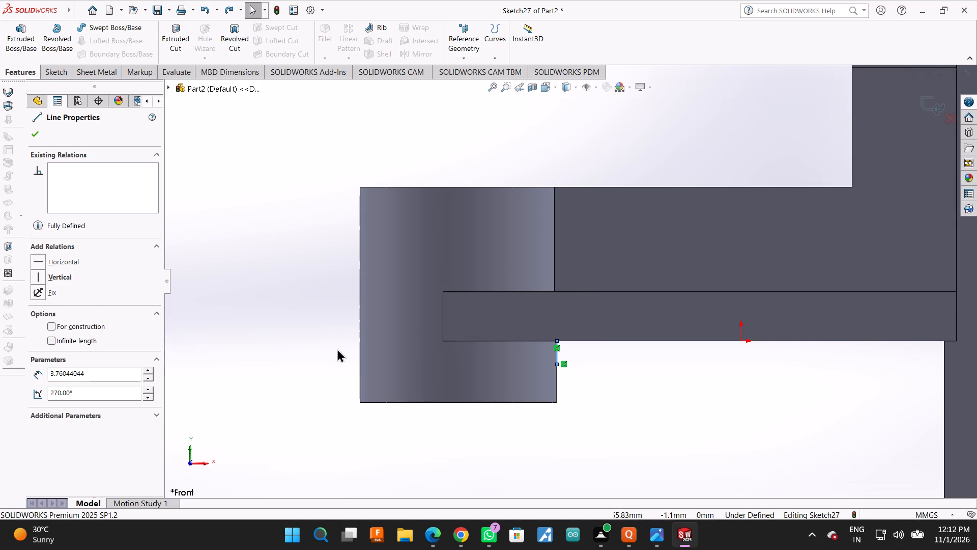
# Trim away the remaining short vertical line beside the boss under the arm.
pyautogui.scroll(3, 337, 348)
pyautogui.click(62, 81)
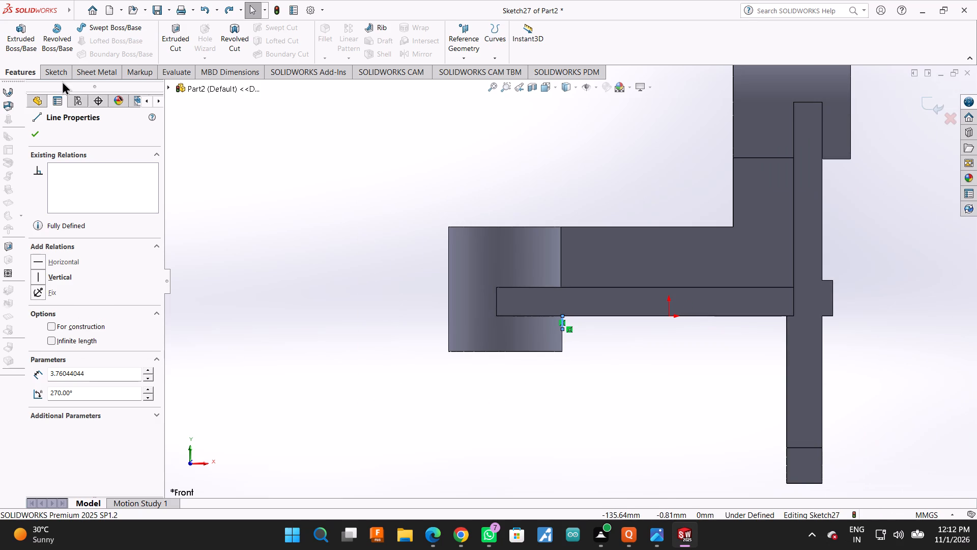
pyautogui.click(43, 71)
pyautogui.click(150, 23)
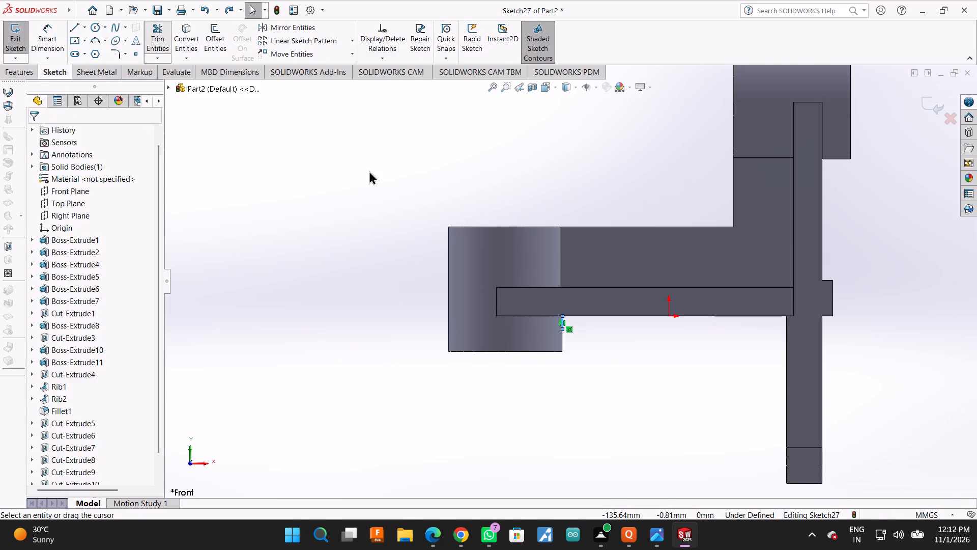
pyautogui.scroll(-2, 414, 213)
pyautogui.moveTo(572, 377); pyautogui.dragTo(564, 368)
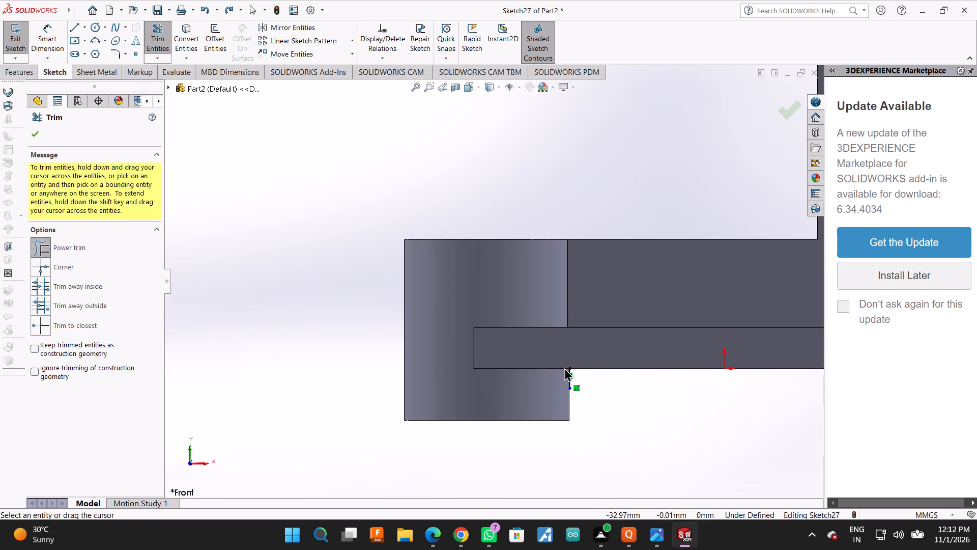
pyautogui.moveTo(564, 368); pyautogui.dragTo(491, 406)
pyautogui.moveTo(591, 377); pyautogui.dragTo(482, 386)
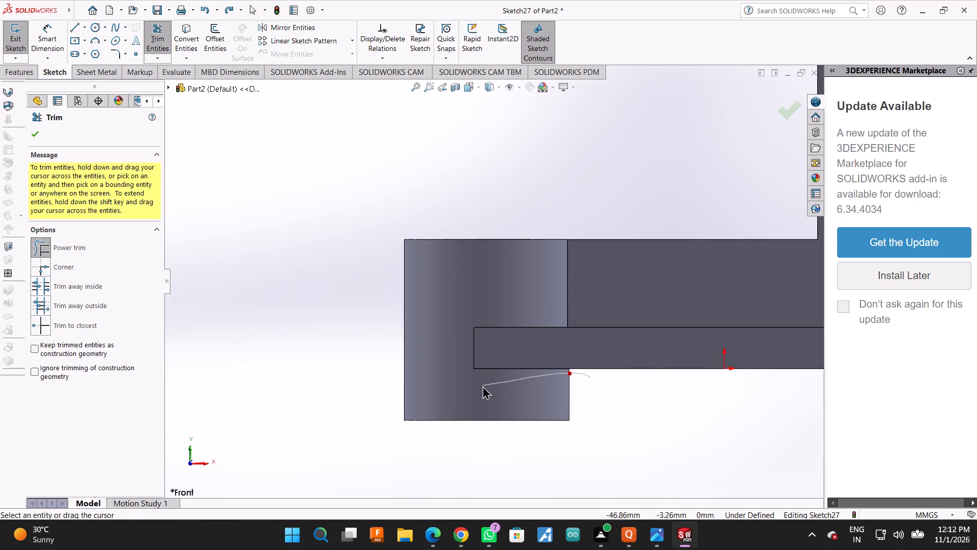
pyautogui.moveTo(482, 386); pyautogui.dragTo(483, 386)
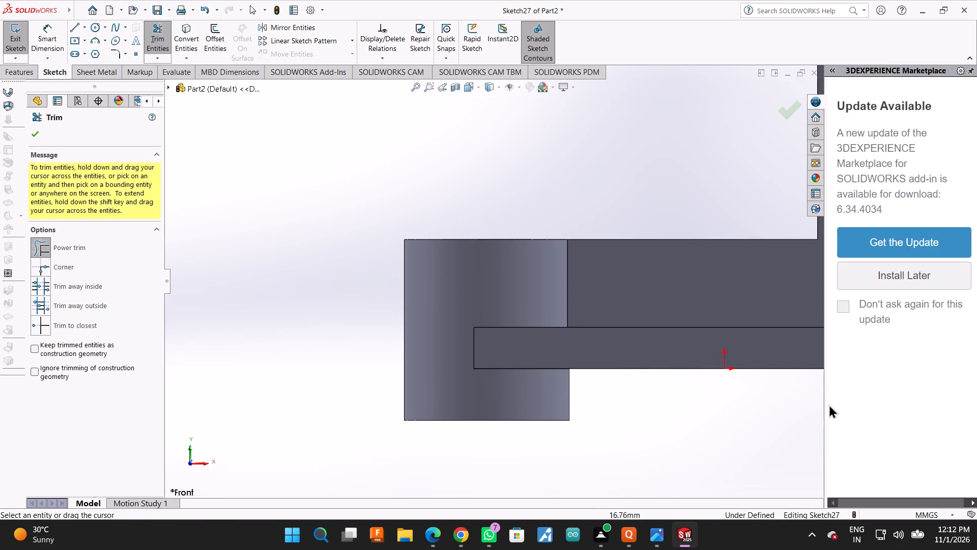
pyautogui.moveTo(824, 409); pyautogui.dragTo(976, 391)
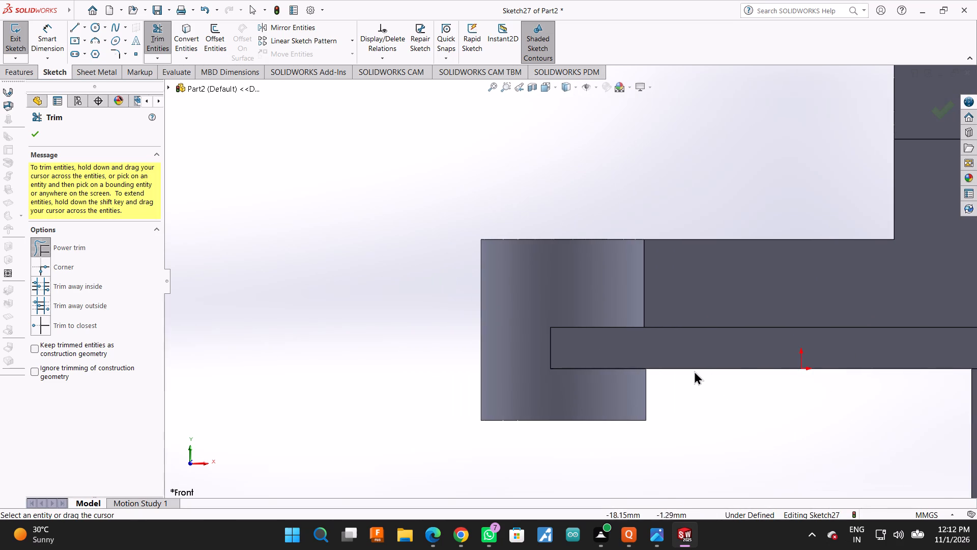
pyautogui.scroll(1, 693, 371)
pyautogui.click(36, 135)
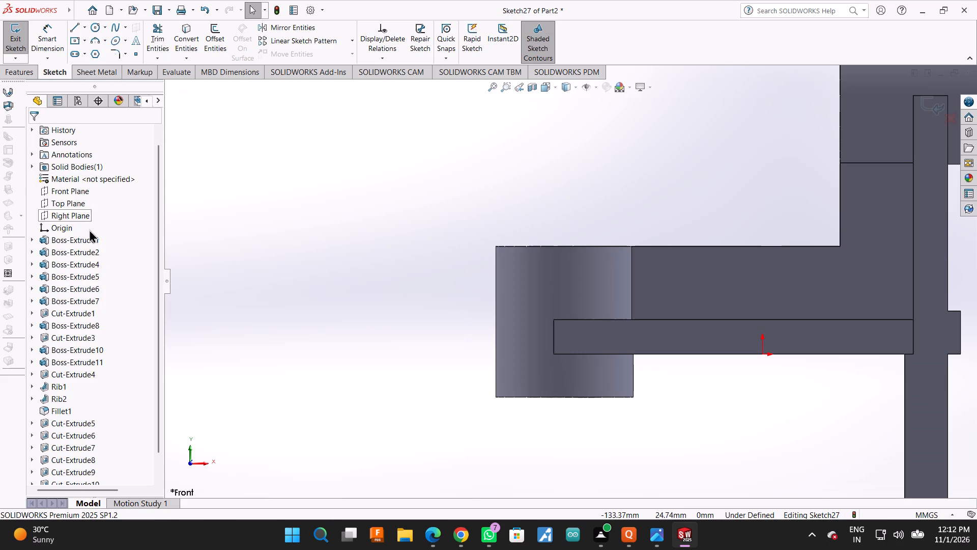
pyautogui.scroll(4, 853, 228)
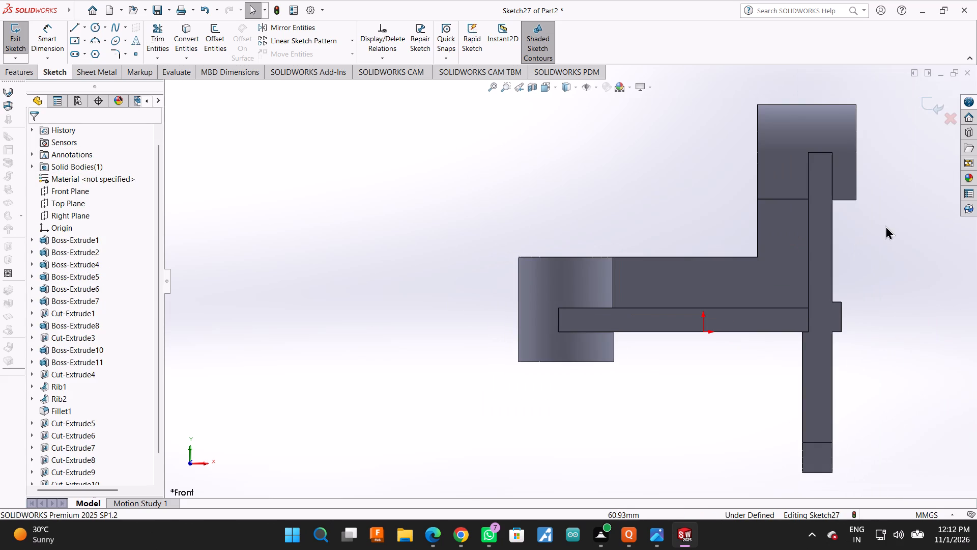
# Examine the bracket from several sides, including the arm and its ribs, both bosses, and the stepped-hole lower wall.
pyautogui.moveTo(925, 257); pyautogui.dragTo(917, 297, button='middle')
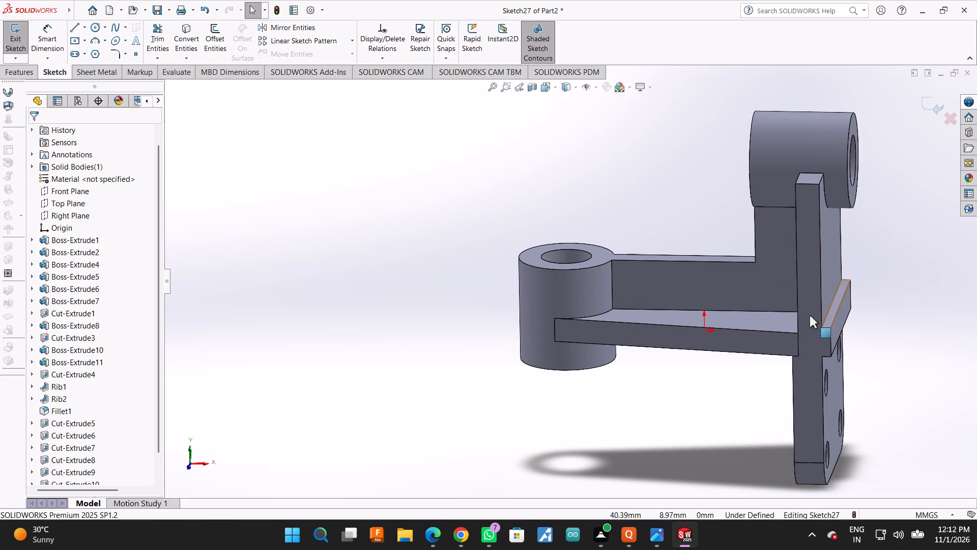
pyautogui.moveTo(873, 272); pyautogui.dragTo(855, 283, button='middle')
pyautogui.middleClick(842, 299)
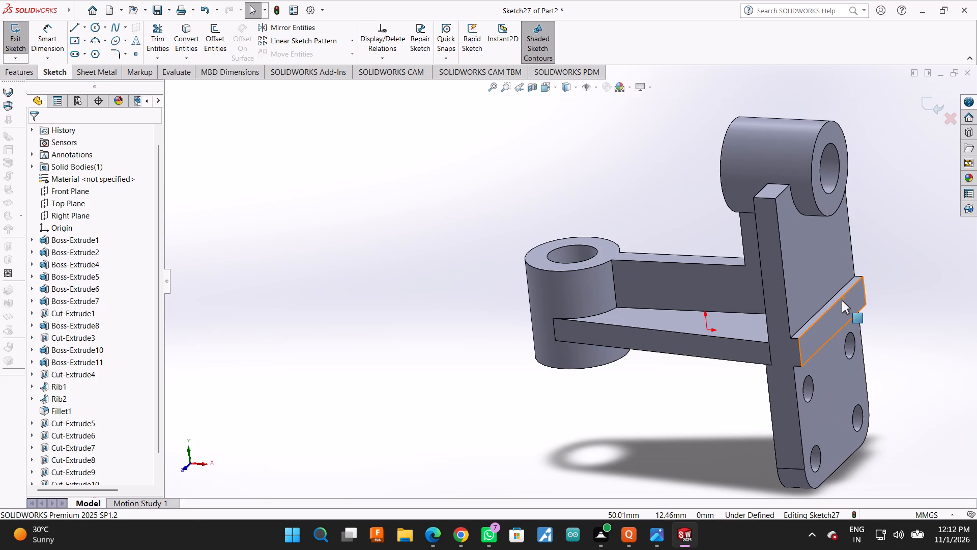
pyautogui.scroll(2, 842, 300)
pyautogui.scroll(-1, 842, 300)
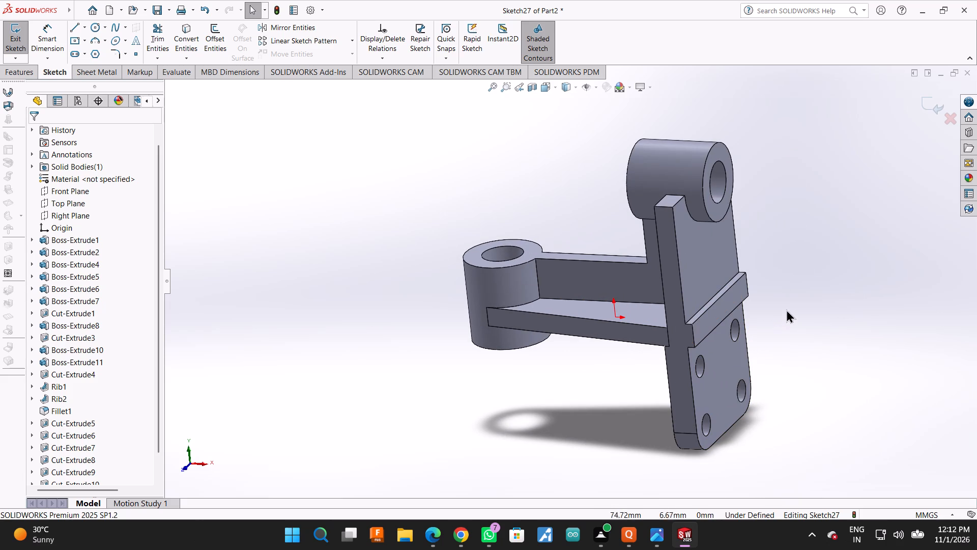
pyautogui.moveTo(812, 248); pyautogui.dragTo(743, 361, button='middle')
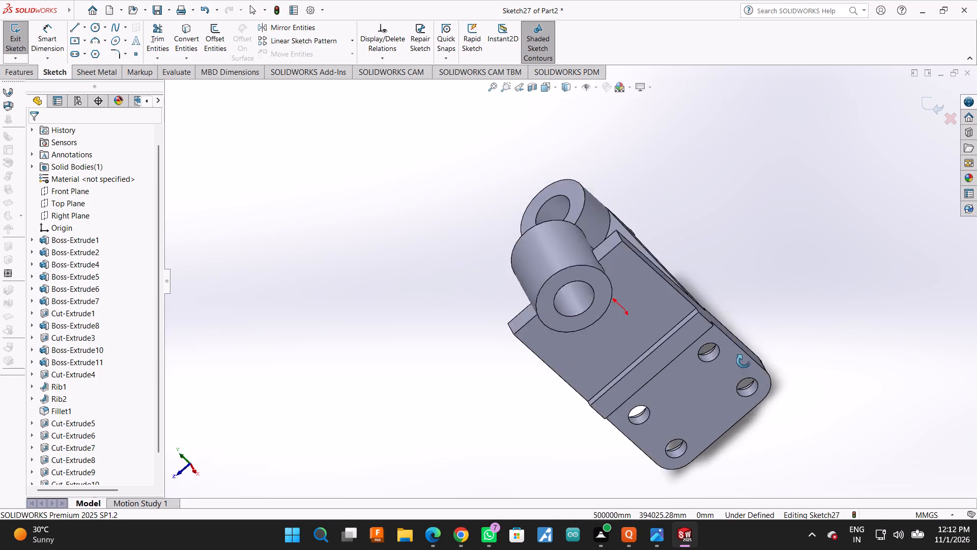
pyautogui.moveTo(743, 361); pyautogui.dragTo(346, 352, button='middle')
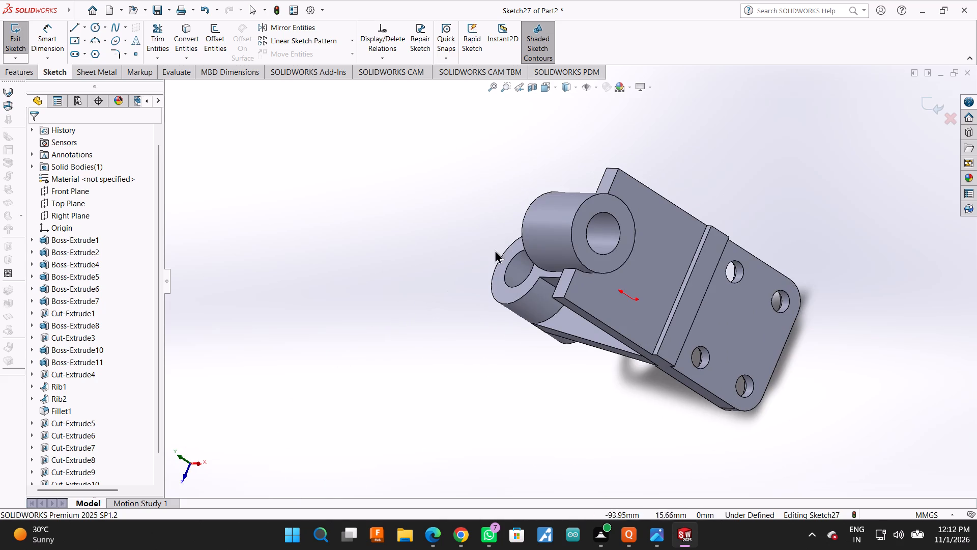
pyautogui.moveTo(541, 389); pyautogui.dragTo(602, 260, button='middle')
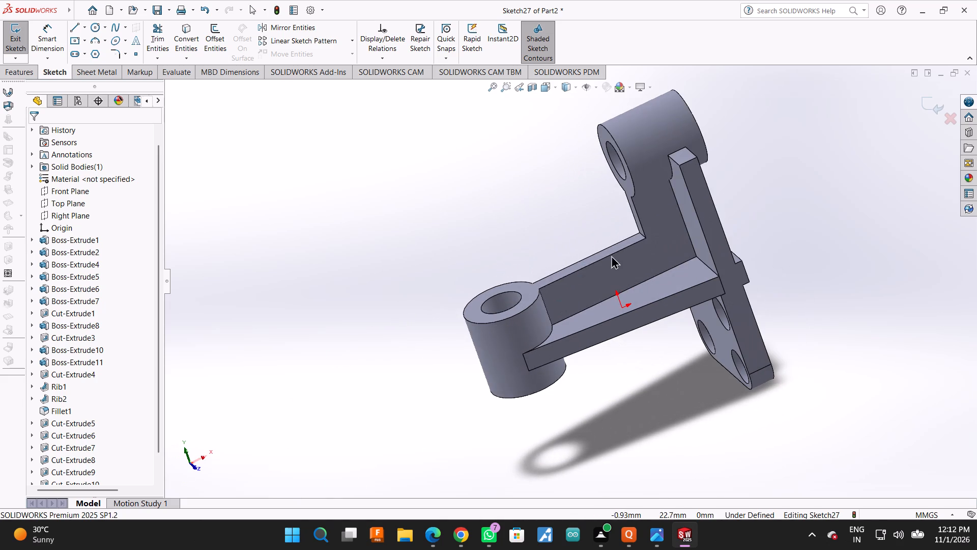
pyautogui.middleClick(683, 214)
pyautogui.scroll(-2, 604, 303)
pyautogui.moveTo(568, 374); pyautogui.dragTo(636, 292, button='middle')
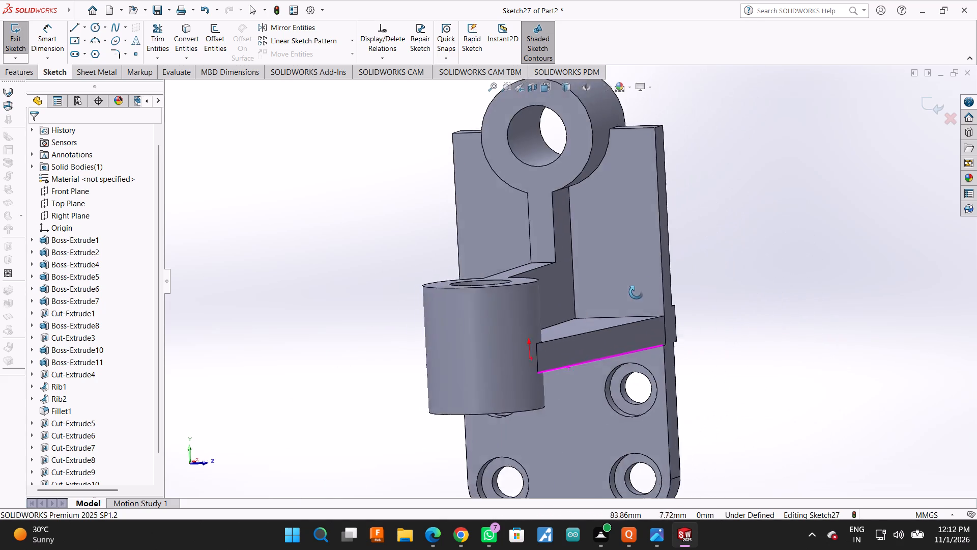
pyautogui.moveTo(636, 292); pyautogui.dragTo(641, 288, button='middle')
pyautogui.scroll(-1, 633, 307)
pyautogui.scroll(3, 633, 307)
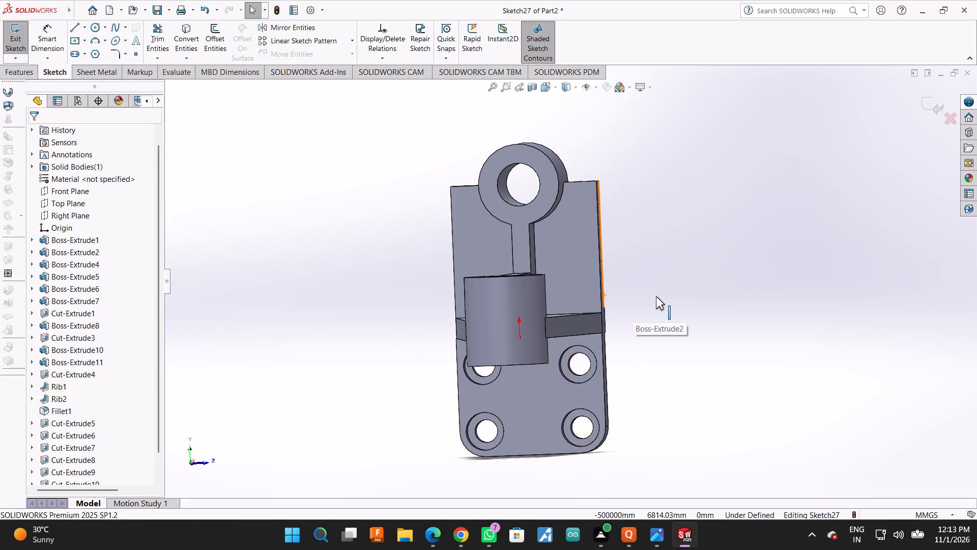
pyautogui.moveTo(656, 296); pyautogui.dragTo(594, 343, button='middle')
pyautogui.scroll(-1, 656, 296)
pyautogui.scroll(1, 594, 343)
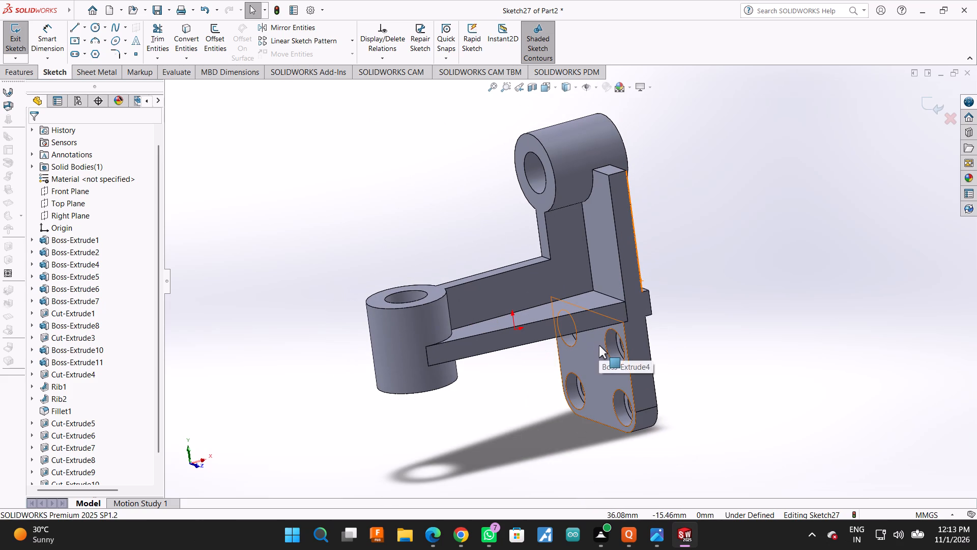
pyautogui.scroll(1, 601, 346)
pyautogui.scroll(-1, 601, 346)
pyautogui.scroll(1, 601, 346)
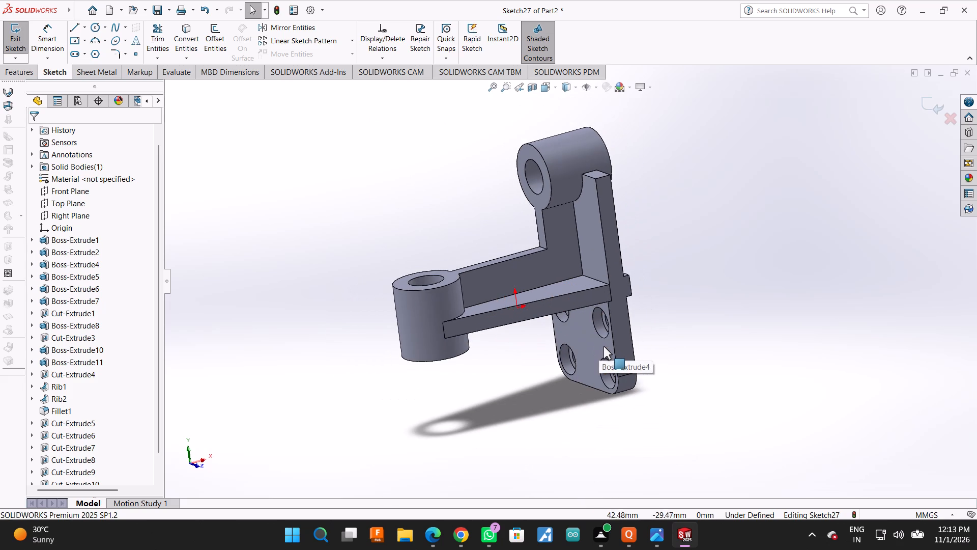
pyautogui.scroll(3, 604, 347)
pyautogui.scroll(-4, 620, 290)
pyautogui.scroll(3, 617, 304)
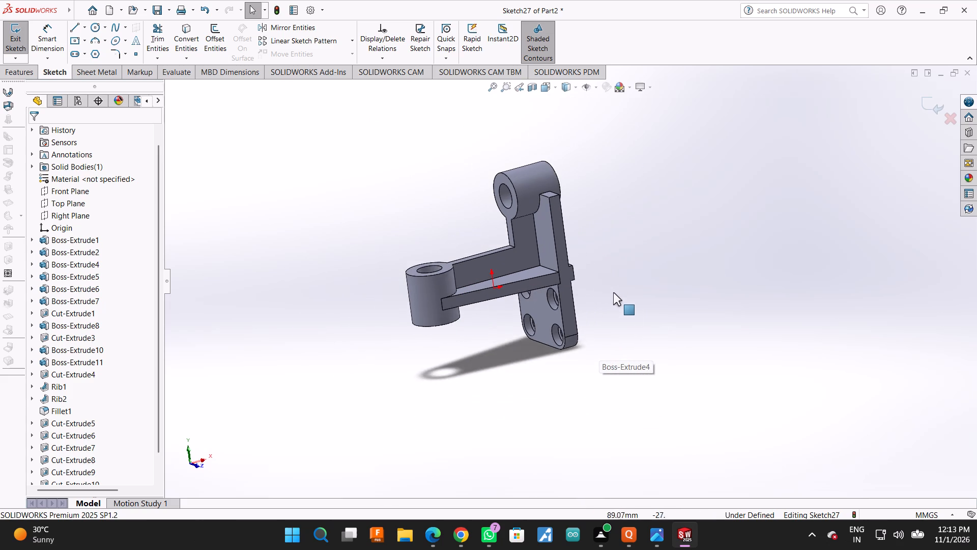
pyautogui.scroll(-1, 612, 289)
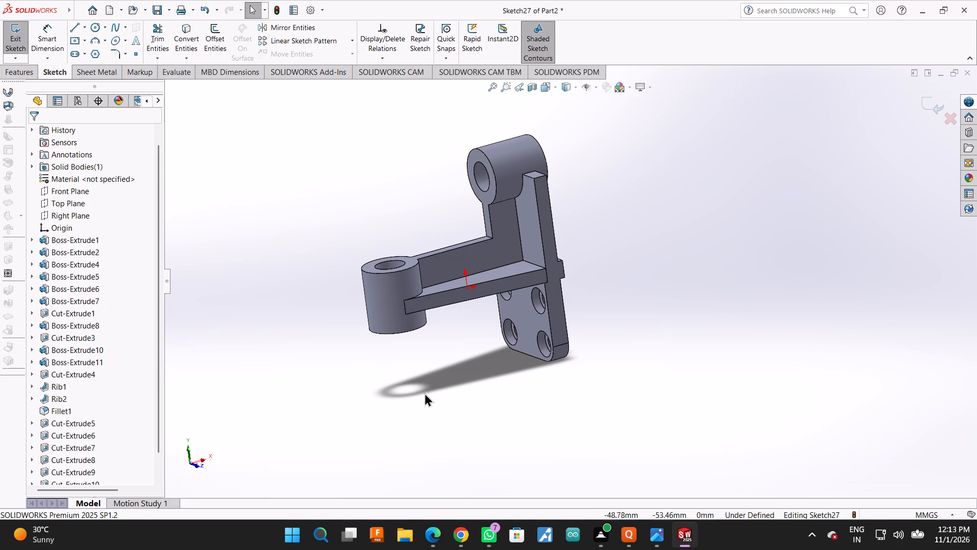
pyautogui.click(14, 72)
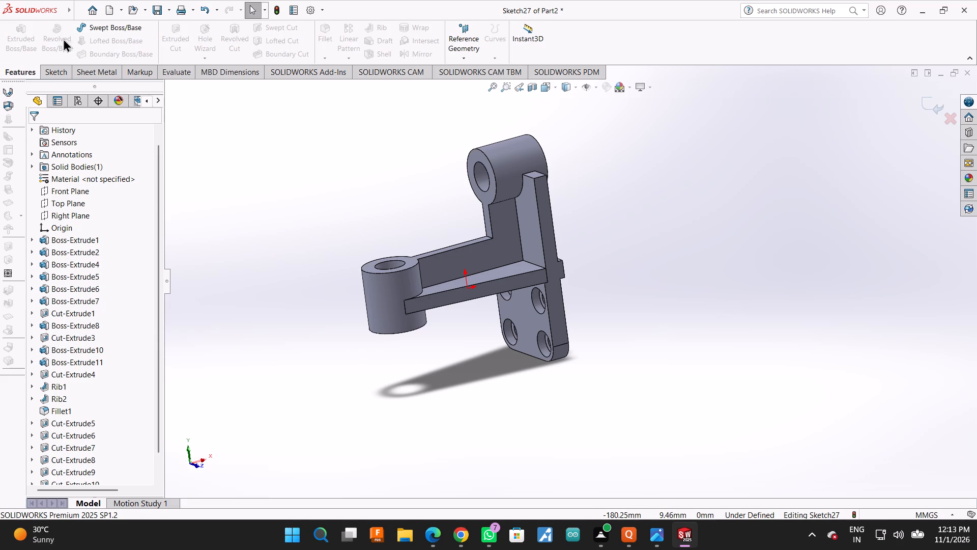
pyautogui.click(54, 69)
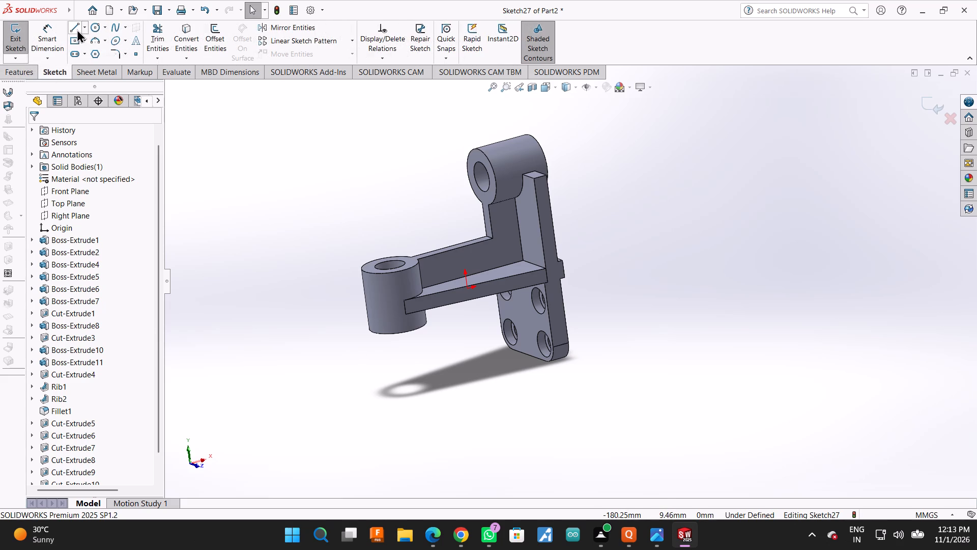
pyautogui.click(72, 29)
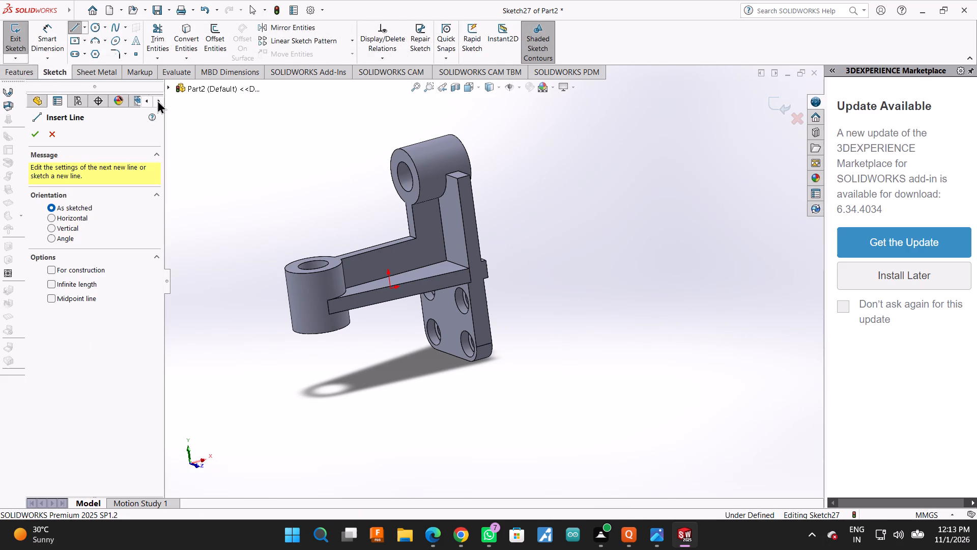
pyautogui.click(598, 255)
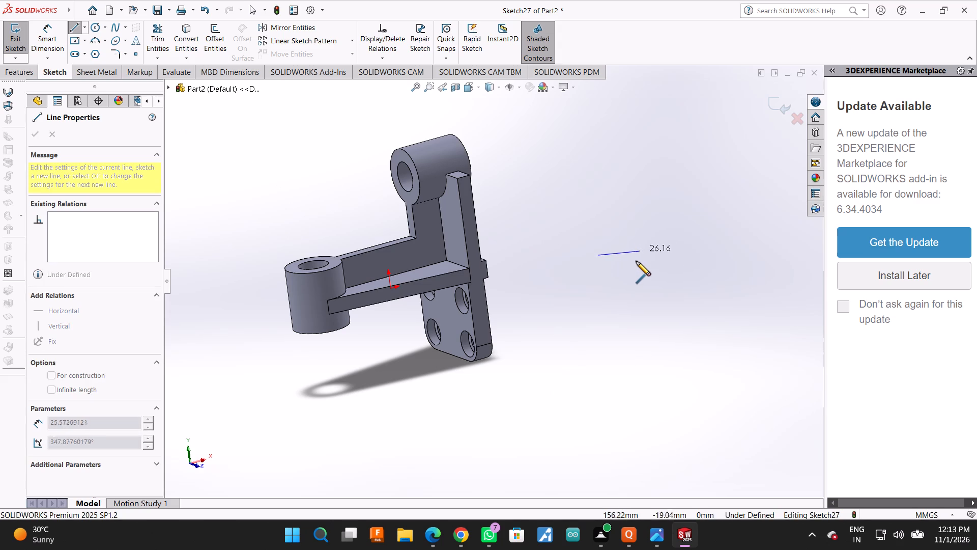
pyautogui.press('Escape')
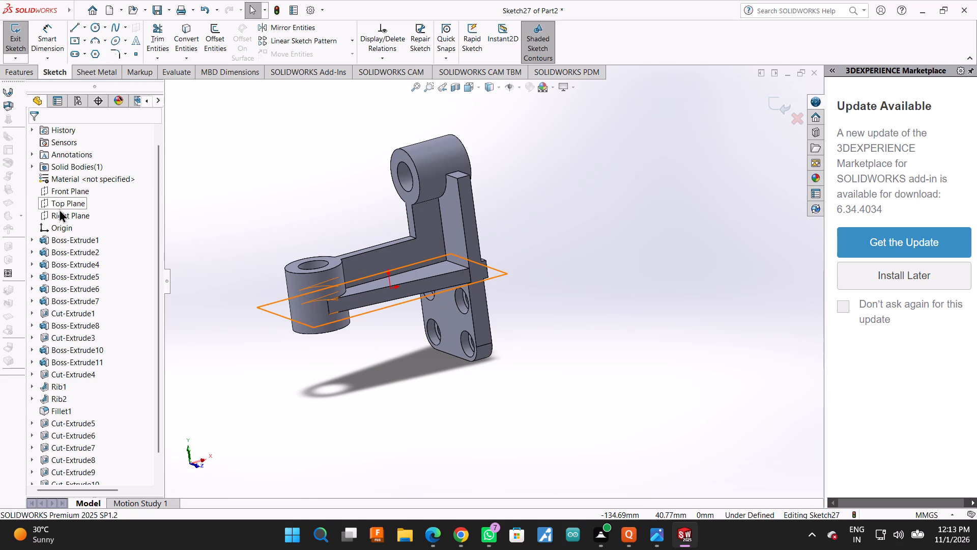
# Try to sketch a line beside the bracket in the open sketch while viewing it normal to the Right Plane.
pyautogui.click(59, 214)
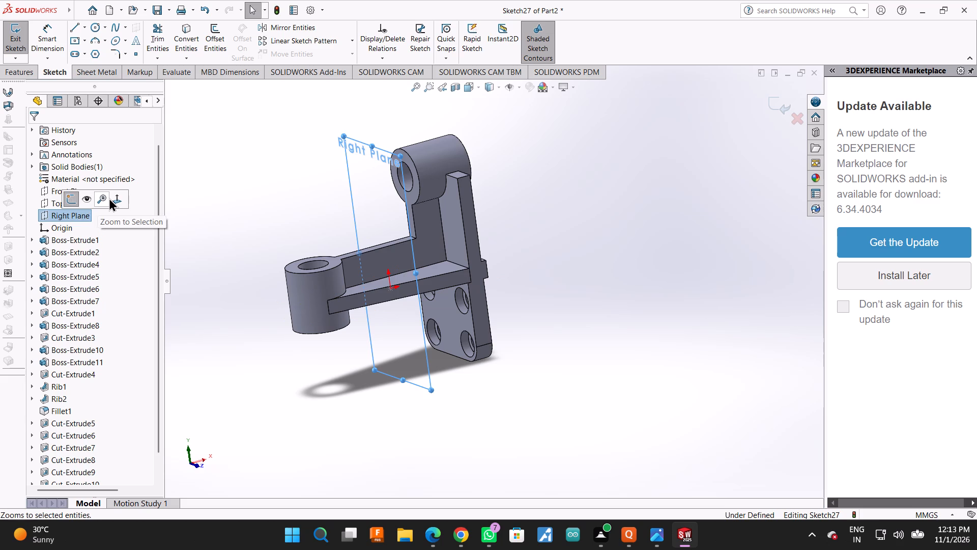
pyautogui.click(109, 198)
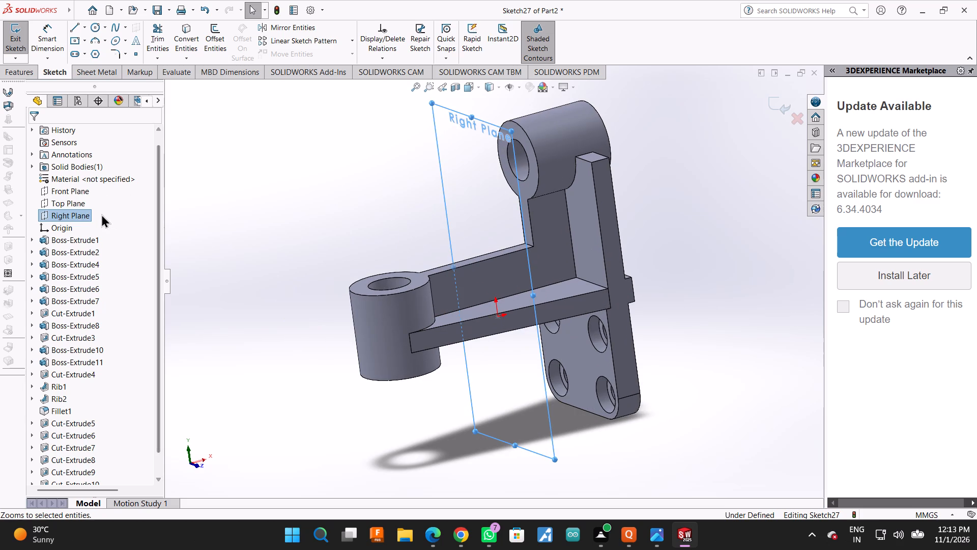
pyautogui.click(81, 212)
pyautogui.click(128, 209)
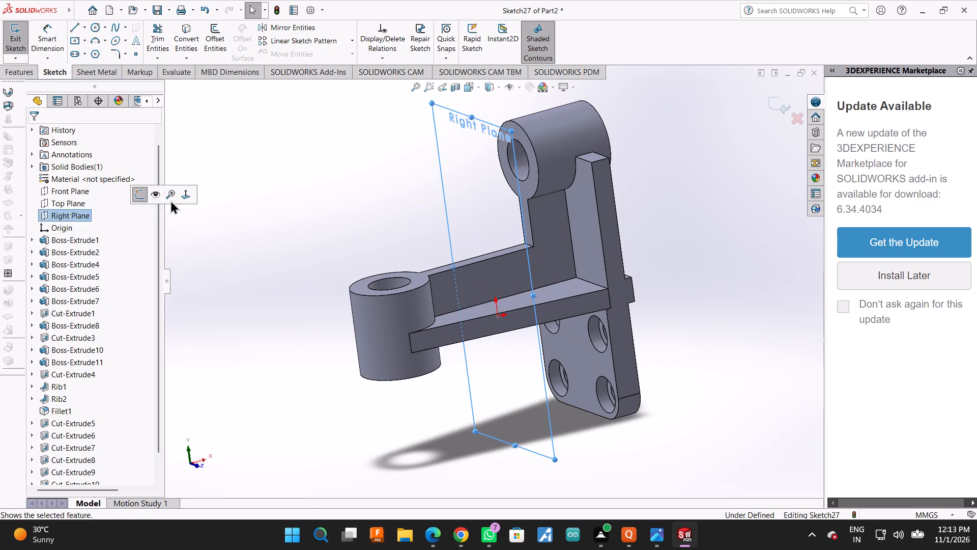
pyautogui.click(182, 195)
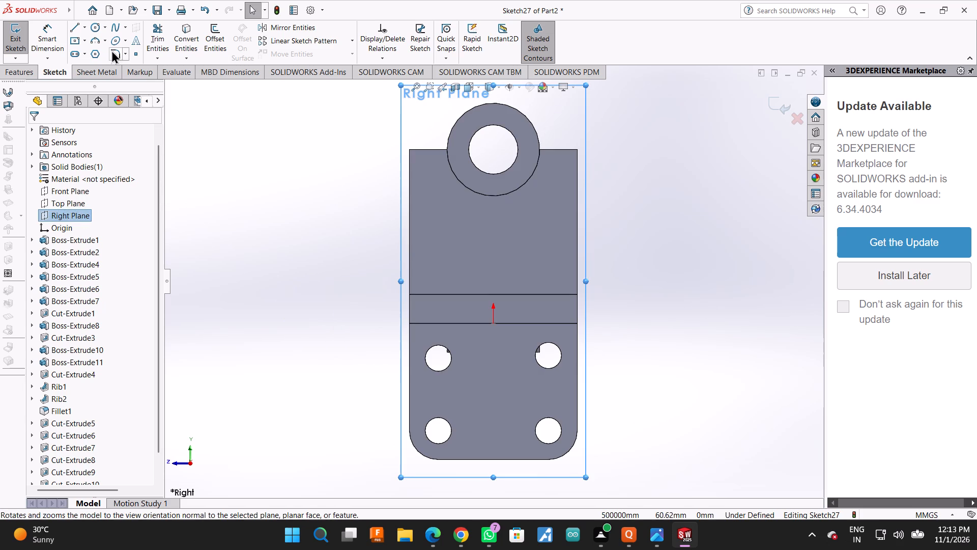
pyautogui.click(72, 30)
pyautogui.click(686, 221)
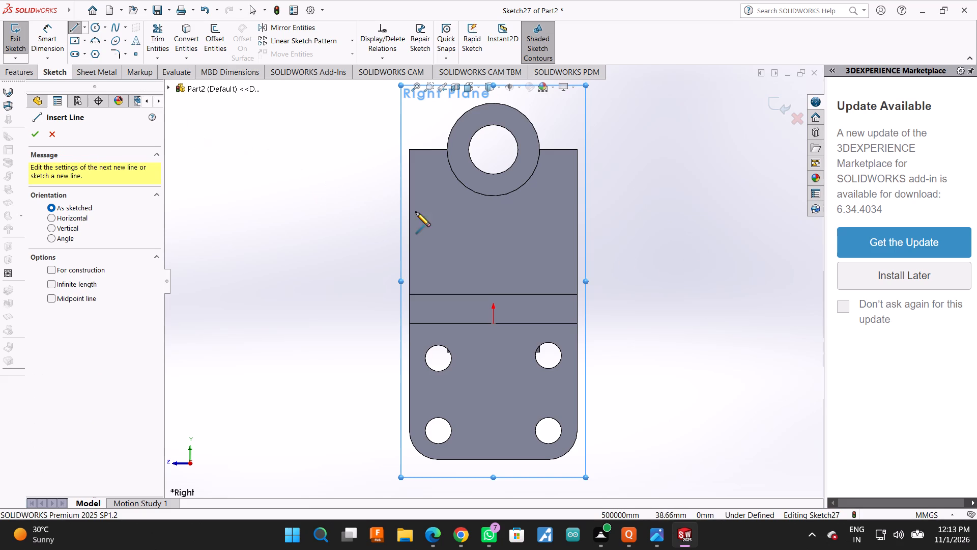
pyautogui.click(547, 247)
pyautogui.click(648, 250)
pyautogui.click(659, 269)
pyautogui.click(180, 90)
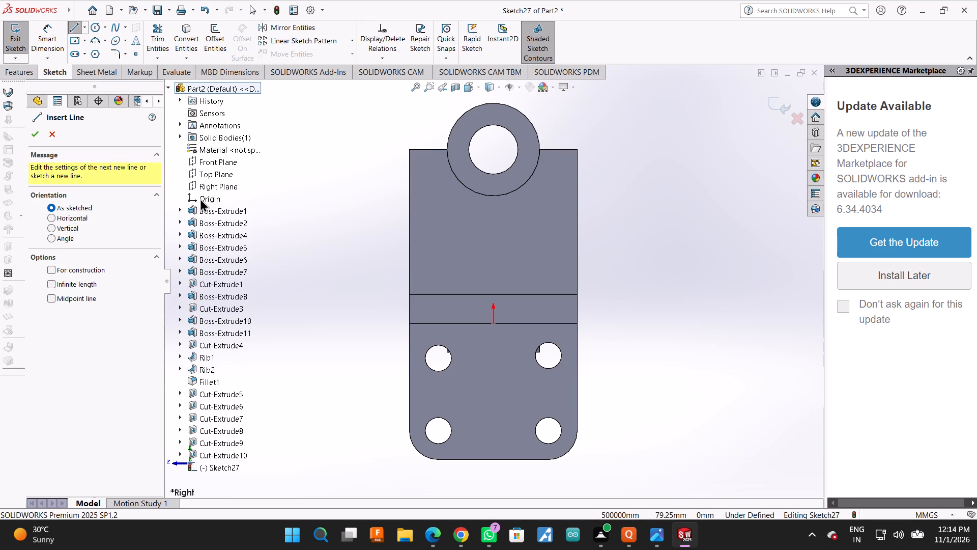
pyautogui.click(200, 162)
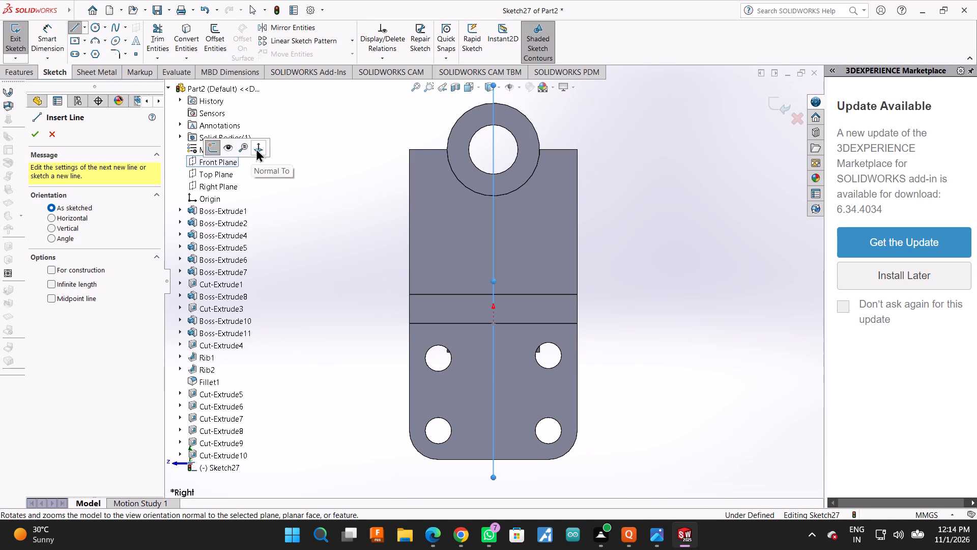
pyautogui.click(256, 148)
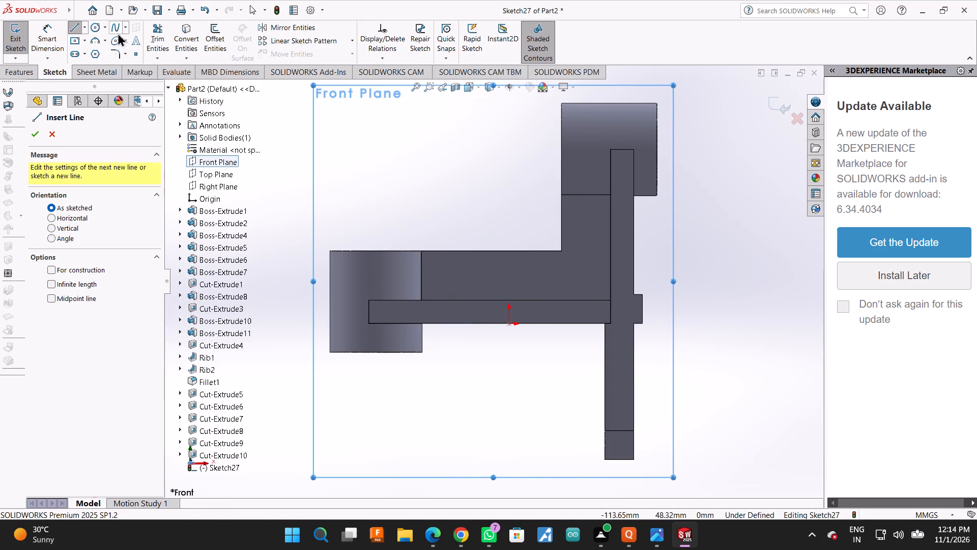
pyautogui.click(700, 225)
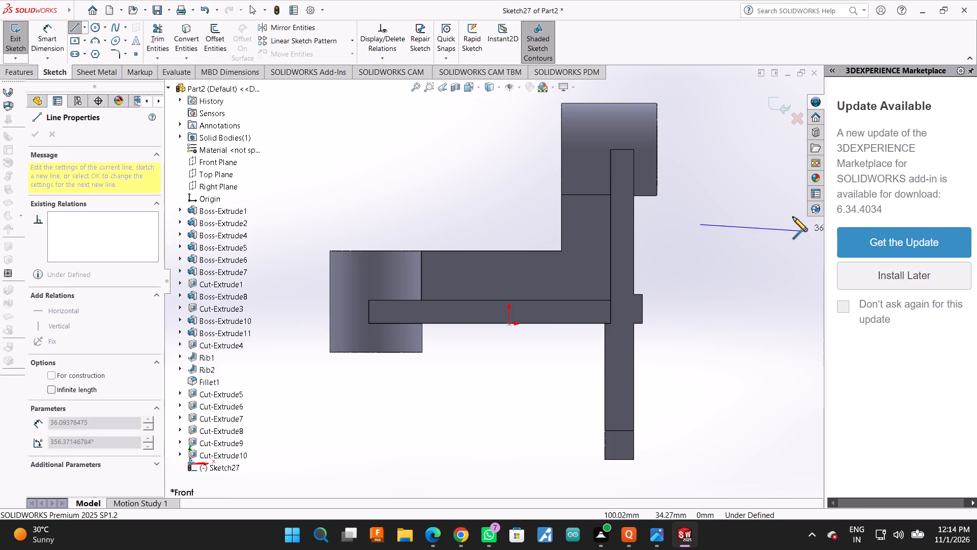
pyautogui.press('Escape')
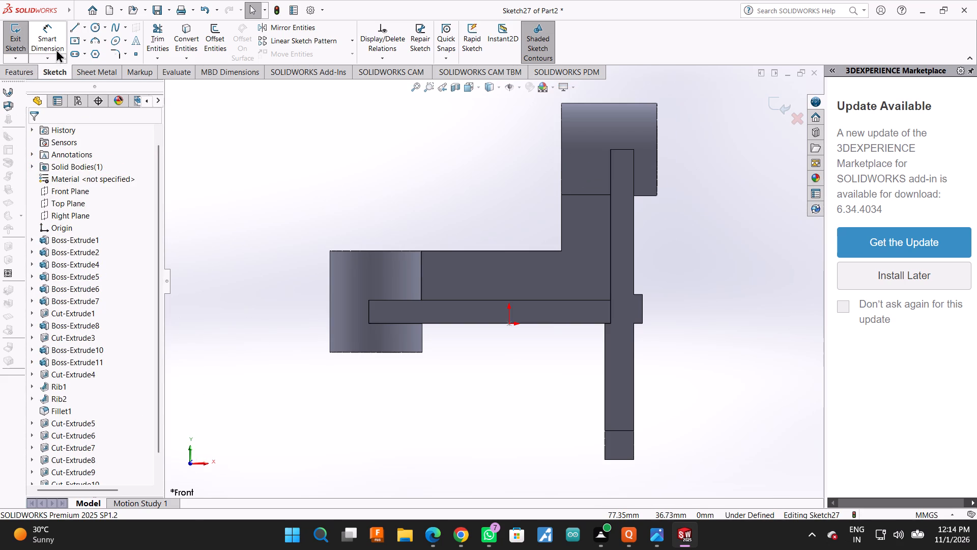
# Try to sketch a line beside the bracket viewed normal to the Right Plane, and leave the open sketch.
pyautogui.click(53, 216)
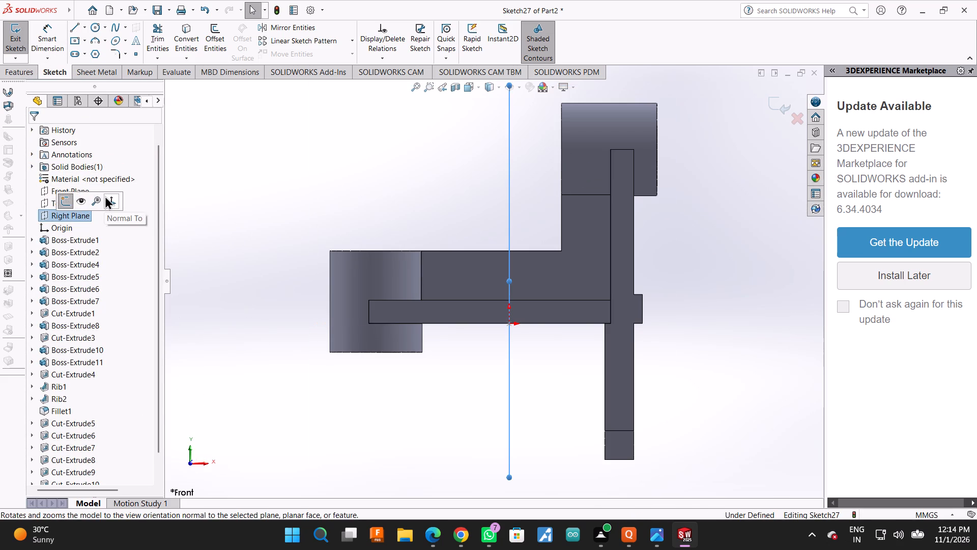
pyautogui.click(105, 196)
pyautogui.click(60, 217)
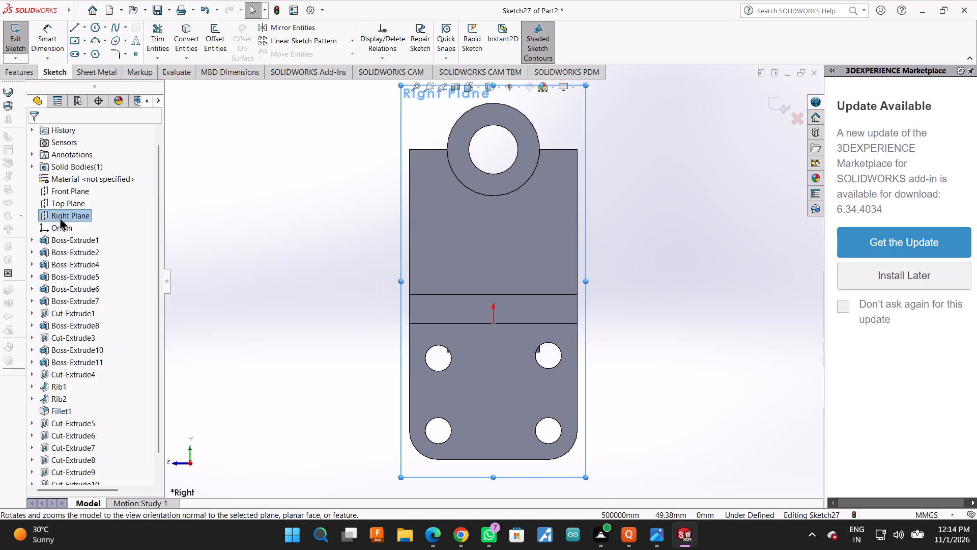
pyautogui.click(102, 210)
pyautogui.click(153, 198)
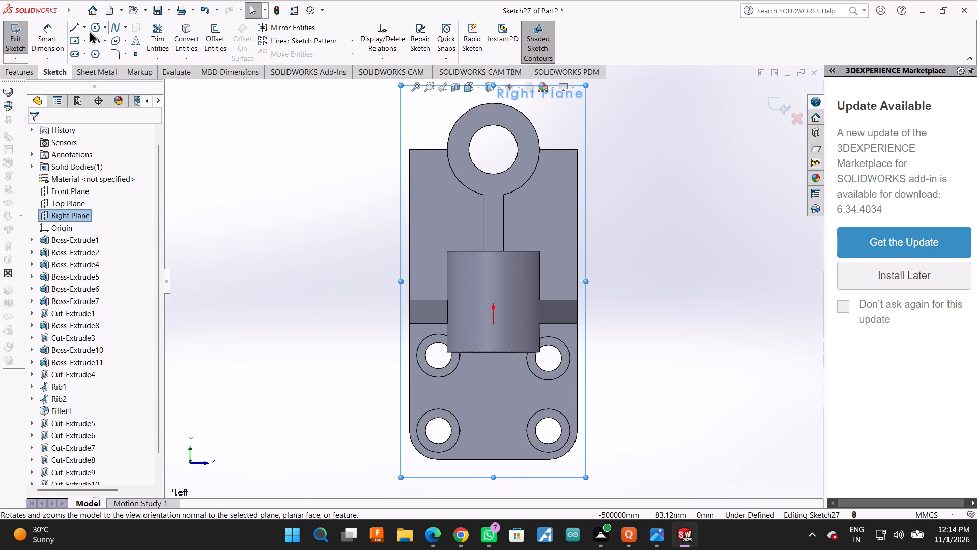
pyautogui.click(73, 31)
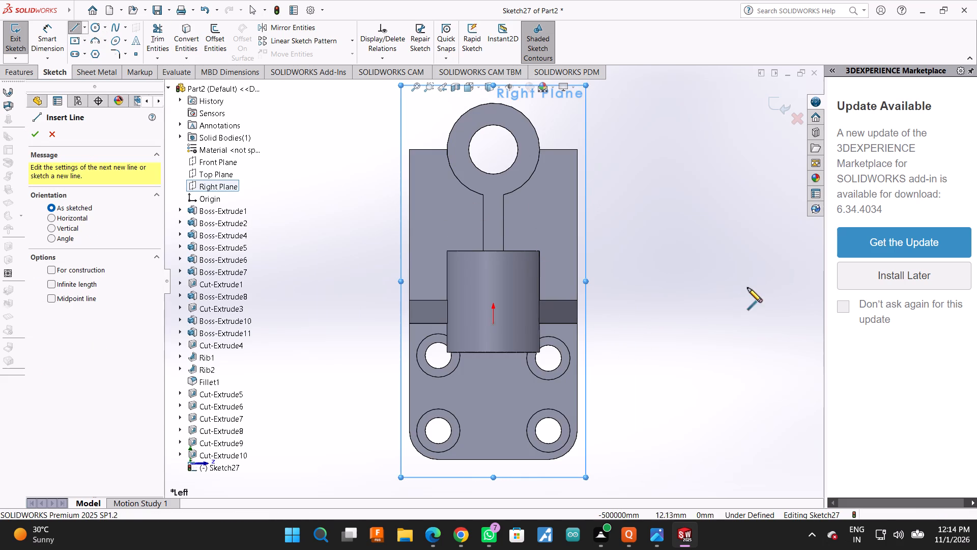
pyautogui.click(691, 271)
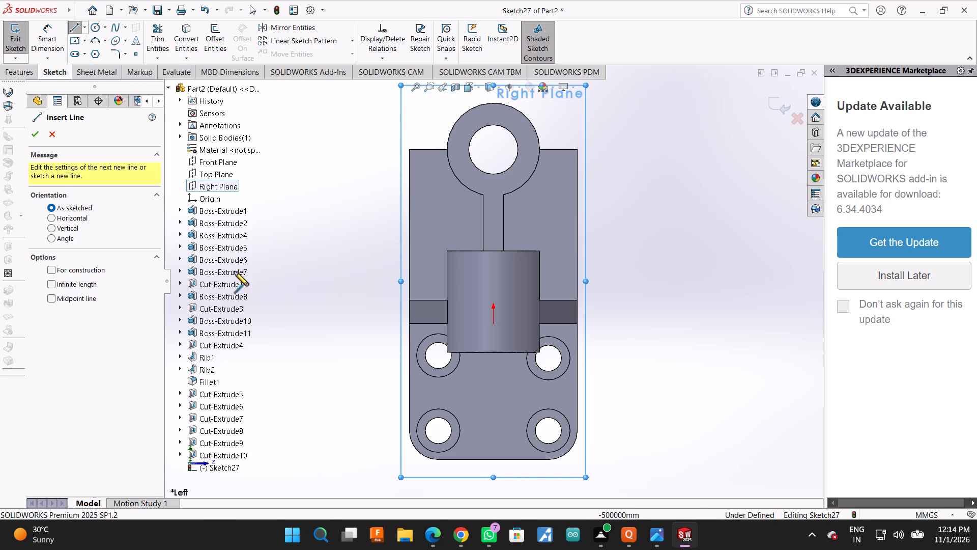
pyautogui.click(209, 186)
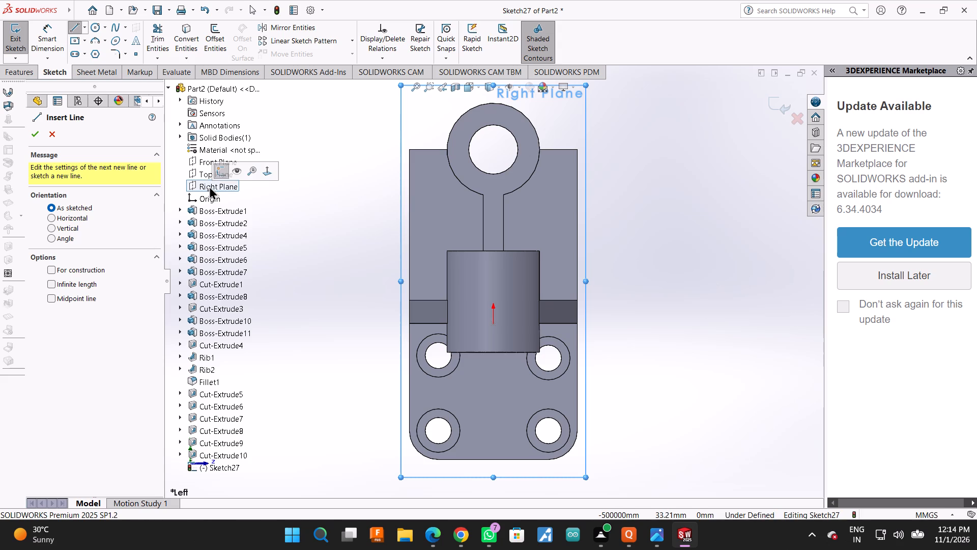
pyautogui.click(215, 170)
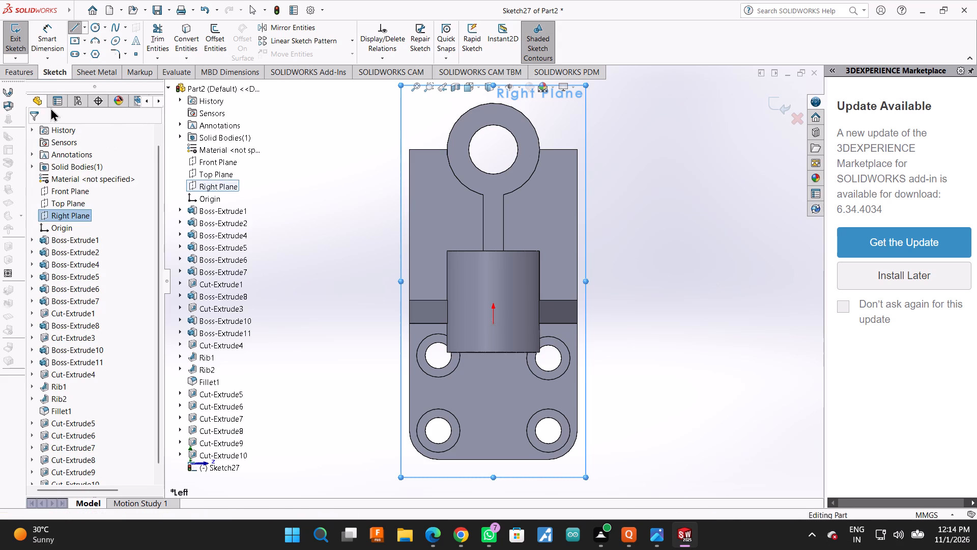
# Sketch a closed U-shaped profile on the Right Plane beside the bracket, about 19 mm wide with 23 mm straight sides and a tangent semicircular bottom.
pyautogui.click(71, 24)
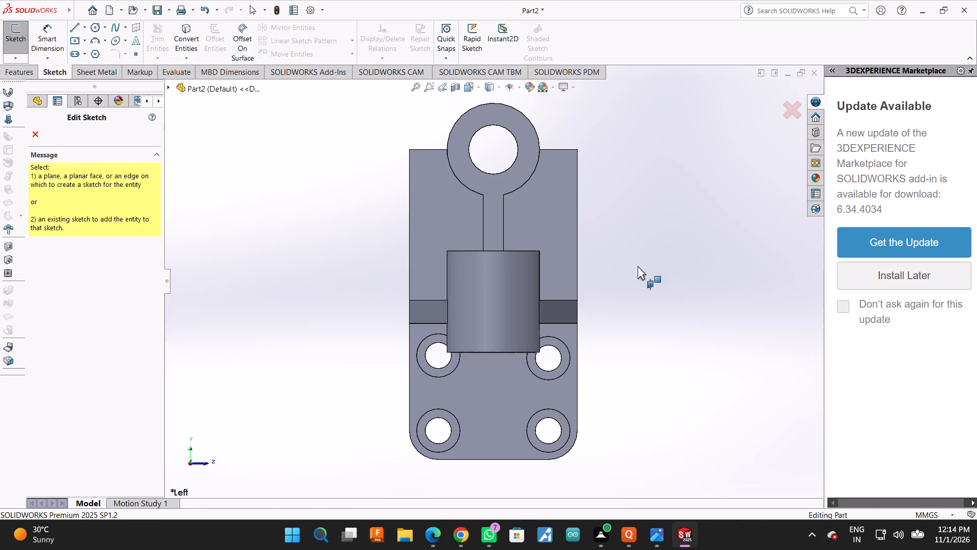
pyautogui.click(74, 31)
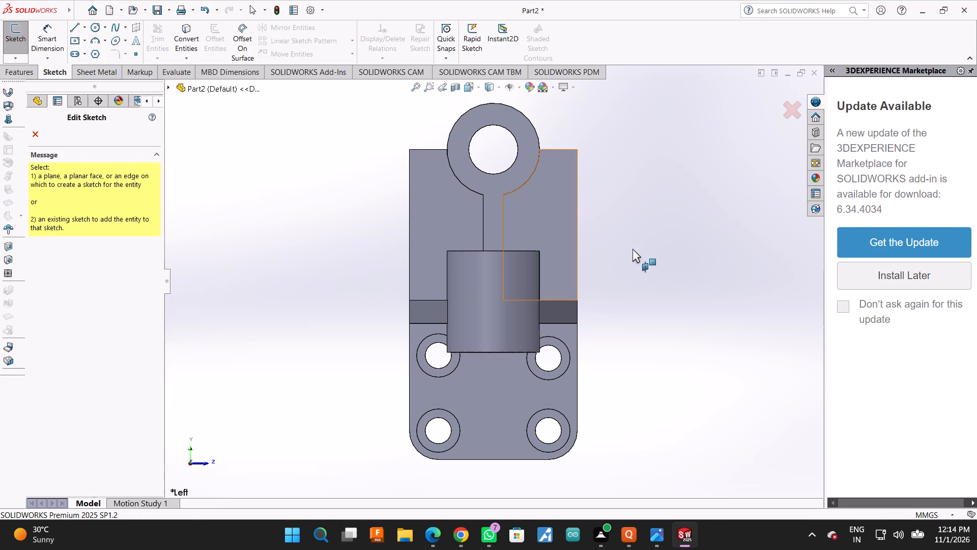
pyautogui.click(171, 87)
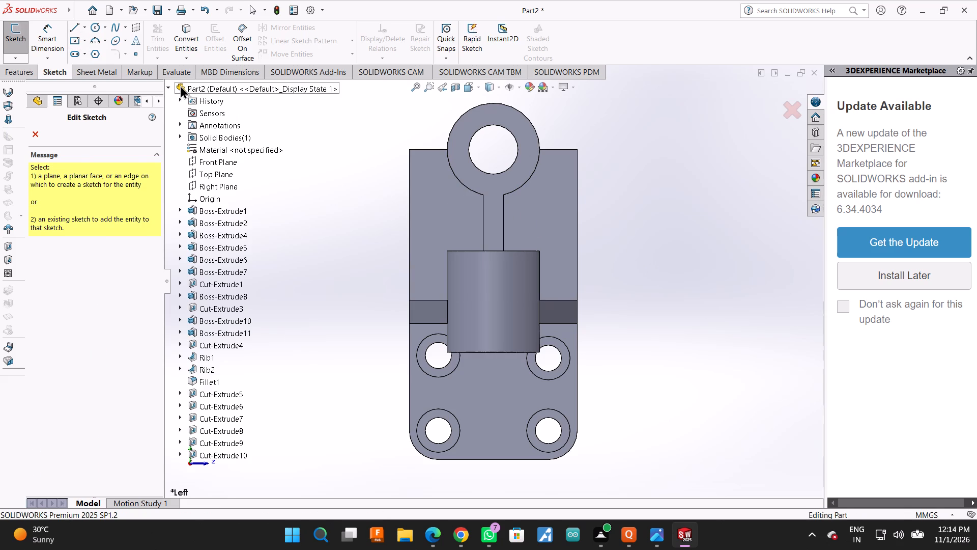
pyautogui.click(196, 188)
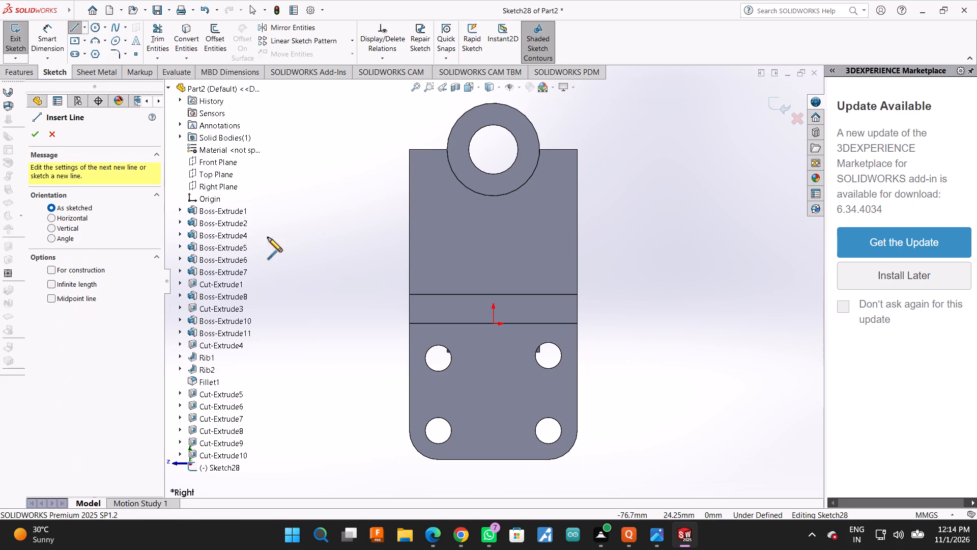
pyautogui.click(680, 258)
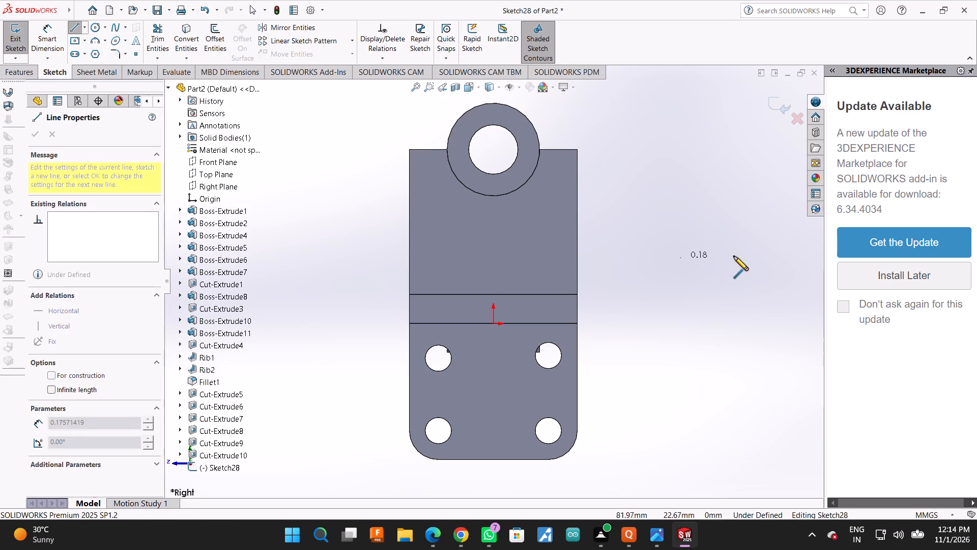
pyautogui.click(736, 256)
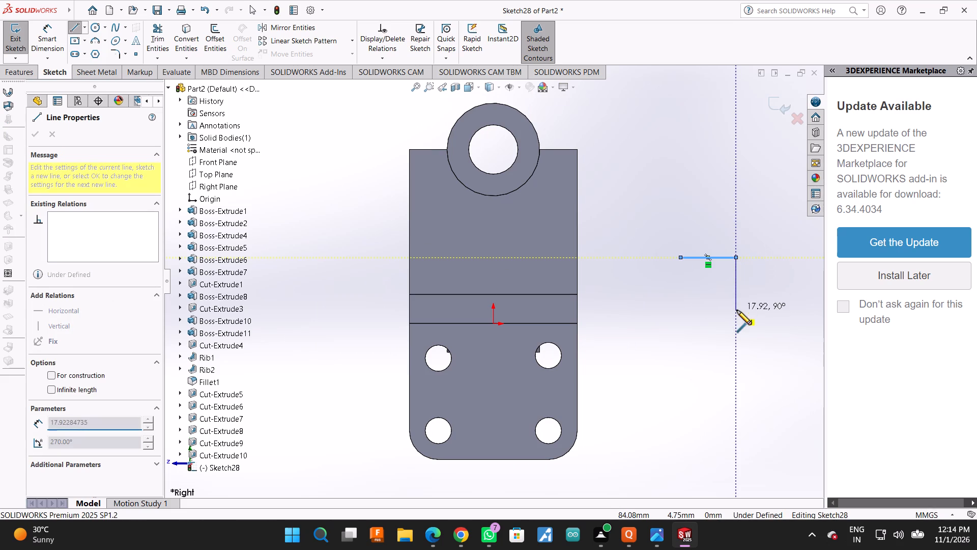
pyautogui.click(734, 323)
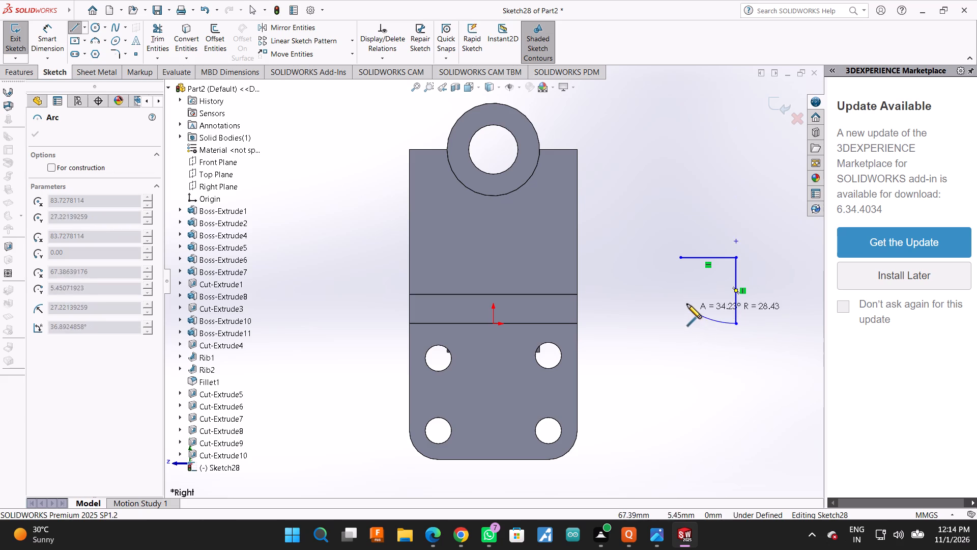
pyautogui.press('Escape')
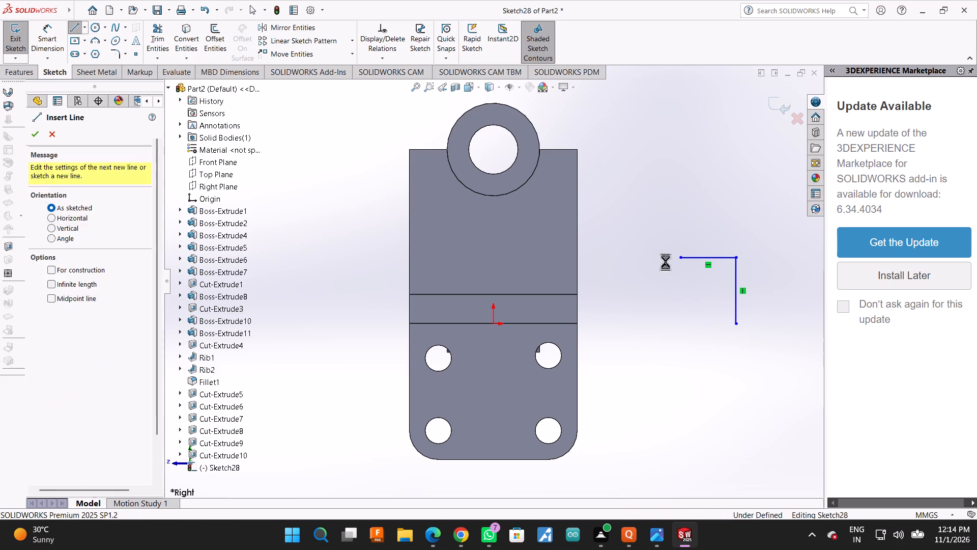
pyautogui.click(74, 26)
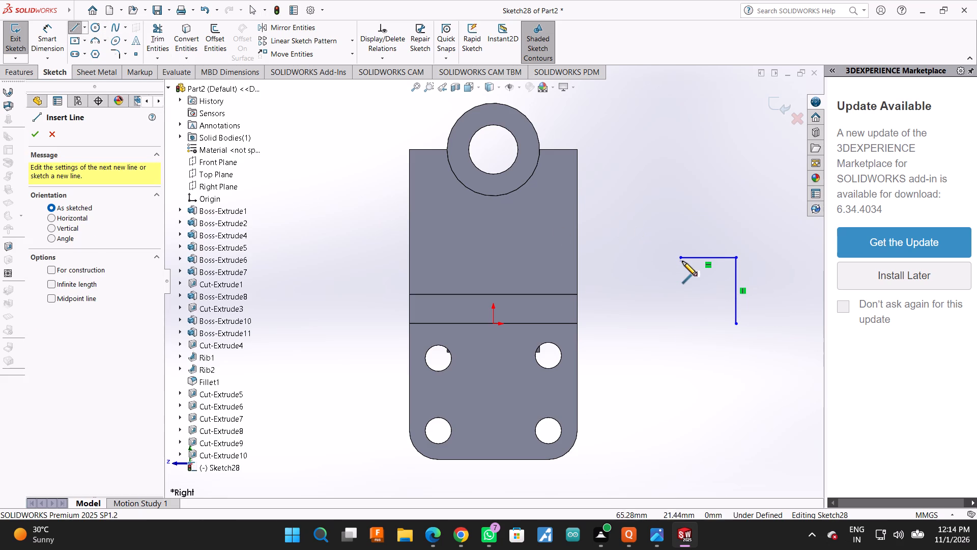
pyautogui.click(682, 260)
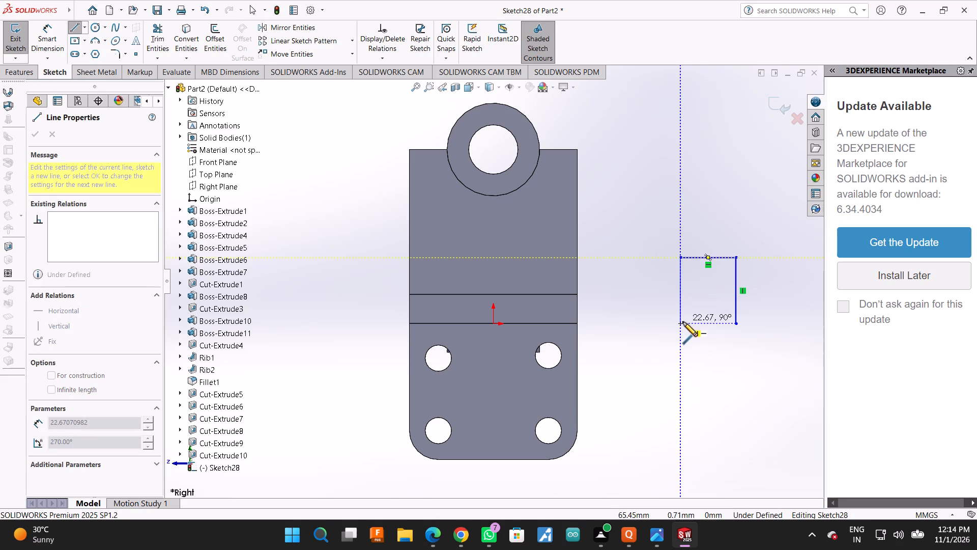
pyautogui.click(682, 323)
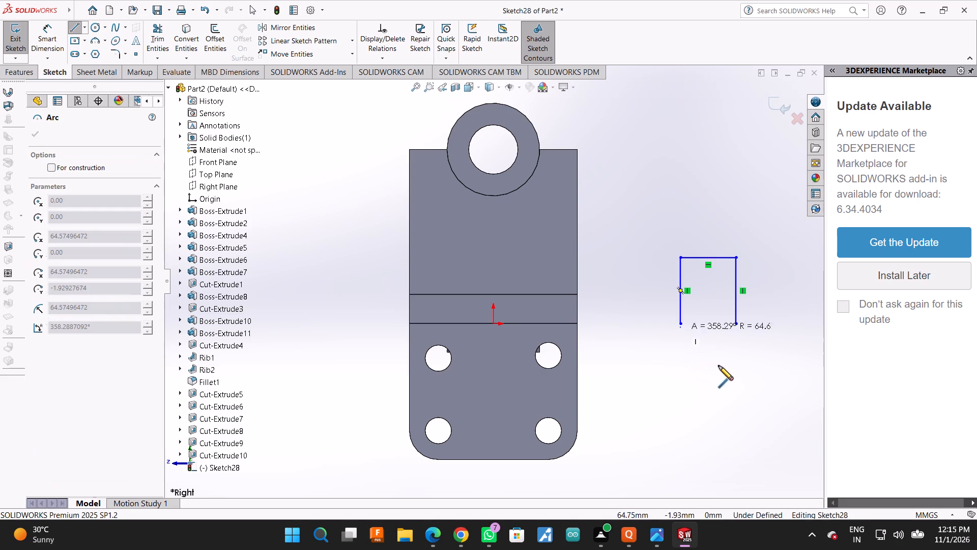
pyautogui.click(737, 324)
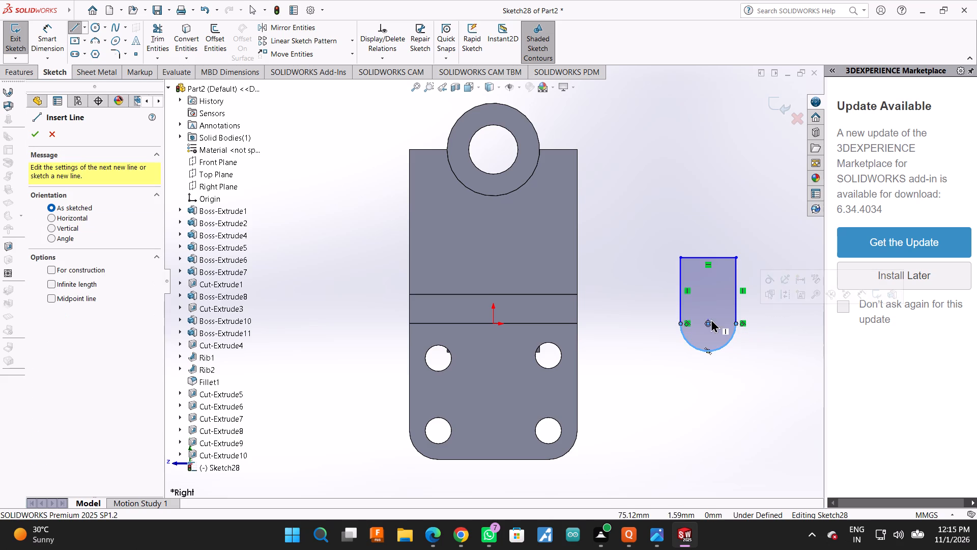
pyautogui.click(28, 141)
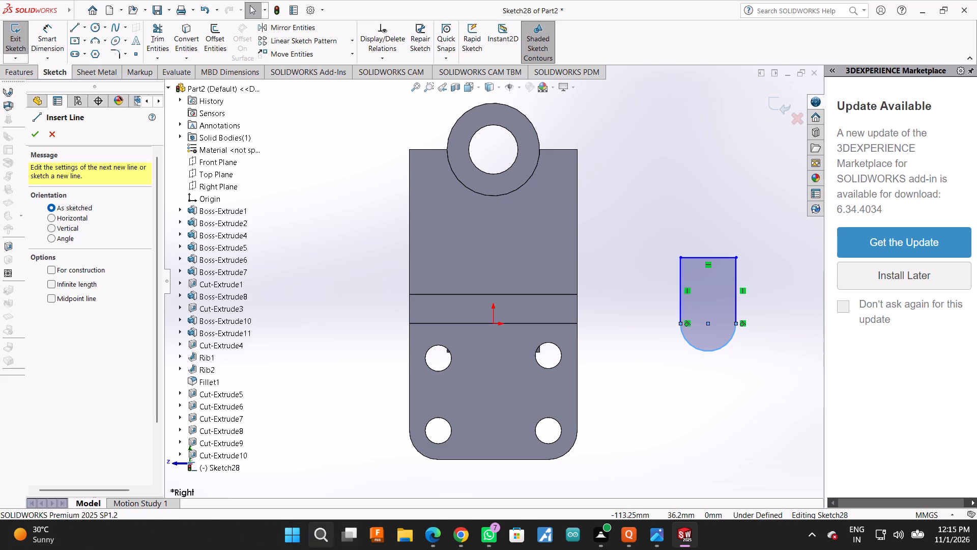
pyautogui.click(33, 140)
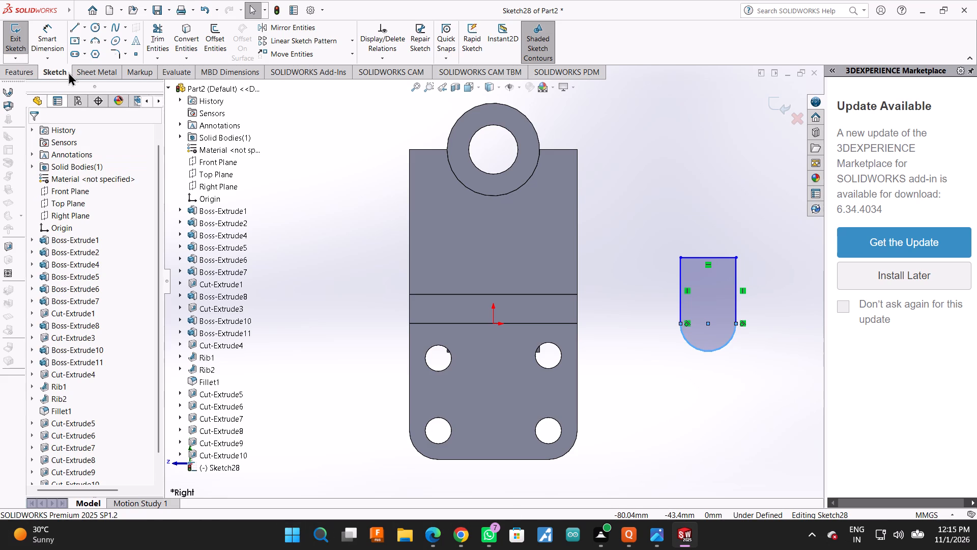
# Dimension the profile's semicircular arc with a 5 mm radius.
pyautogui.click(52, 31)
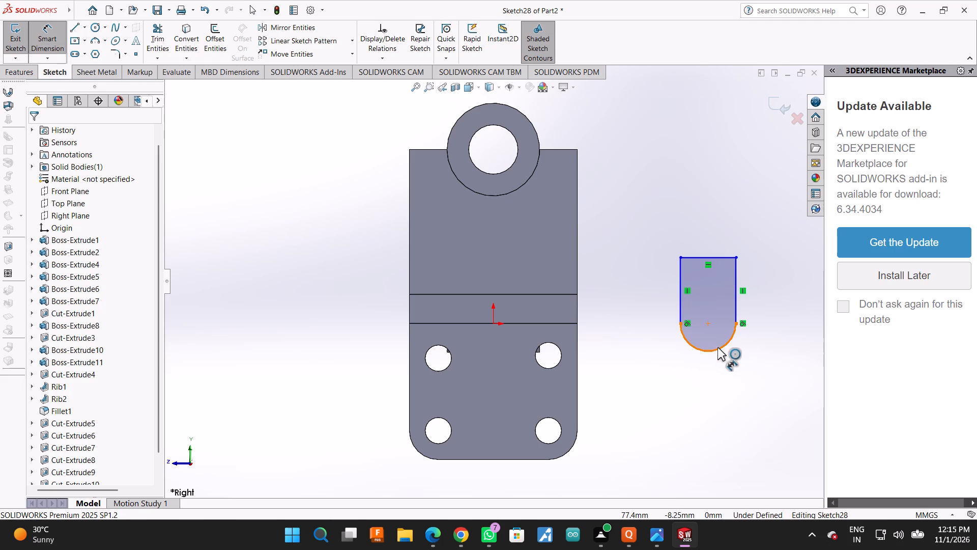
pyautogui.click(717, 347)
pyautogui.click(722, 394)
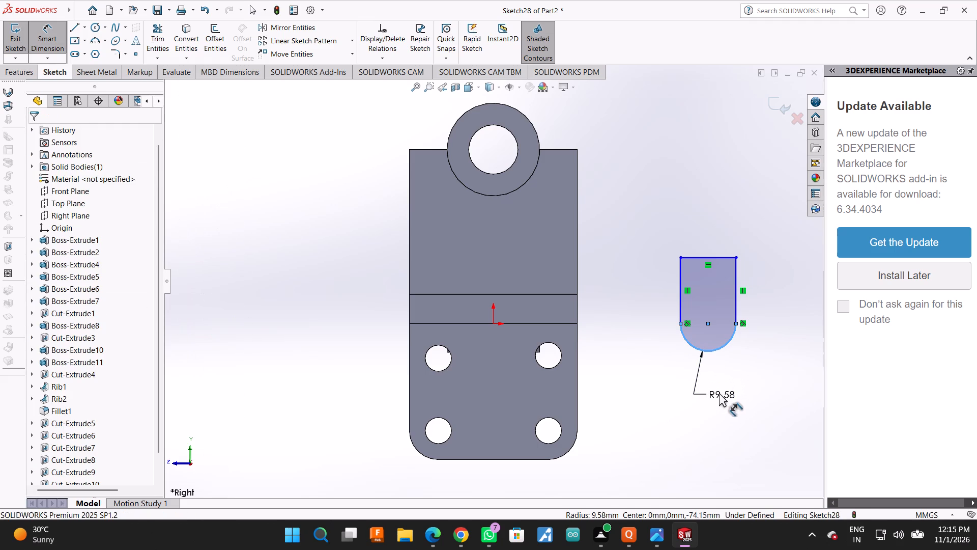
pyautogui.press('5')
pyautogui.press('Return')
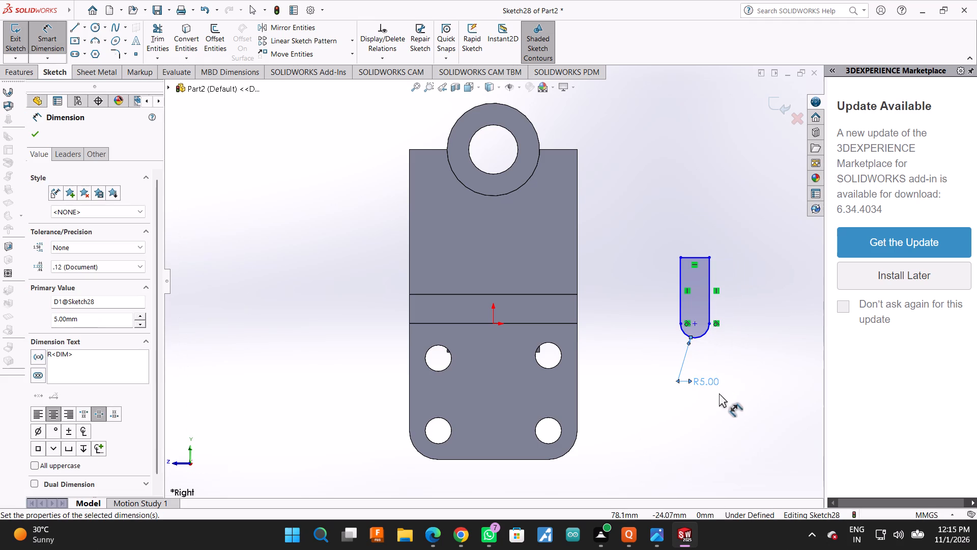
# Dimension the distance from the arc centre to the profile's top line as 10 mm.
pyautogui.scroll(-2, 700, 281)
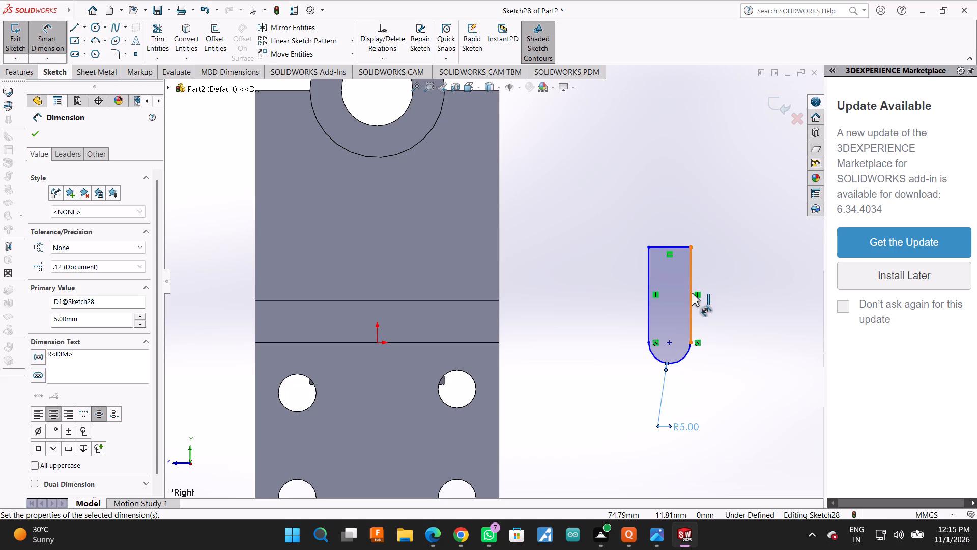
pyautogui.click(670, 341)
pyautogui.click(668, 246)
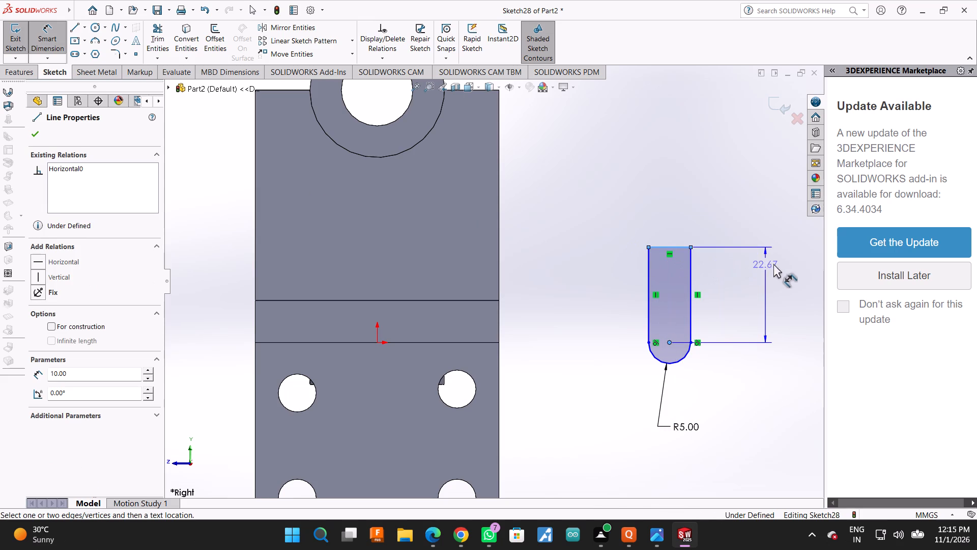
pyautogui.click(789, 265)
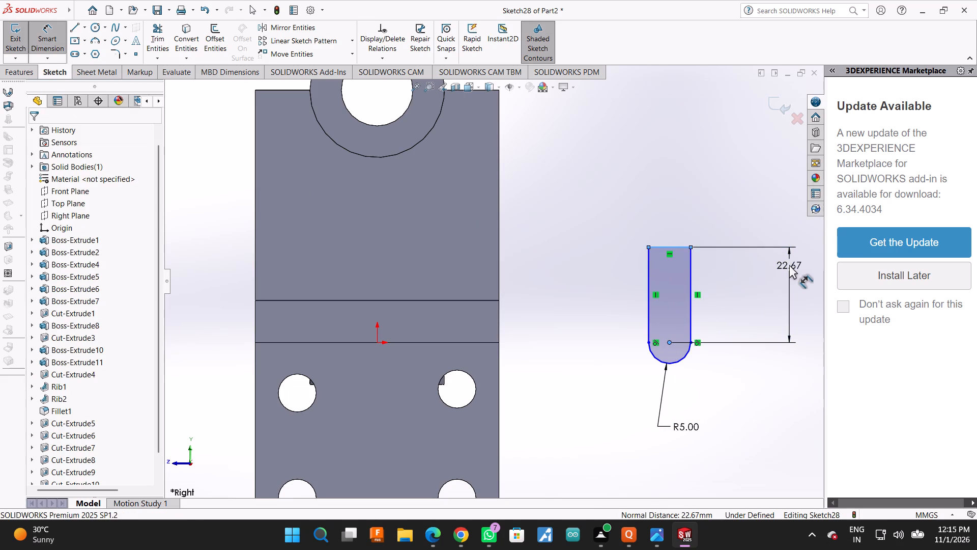
pyautogui.write('11')
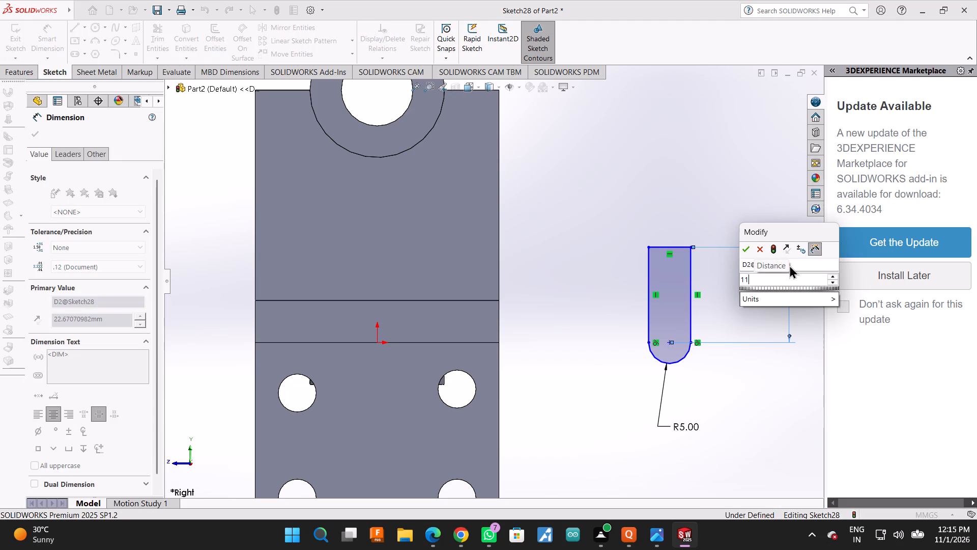
pyautogui.press('BackSpace')
pyautogui.press('0')
pyautogui.press('Return')
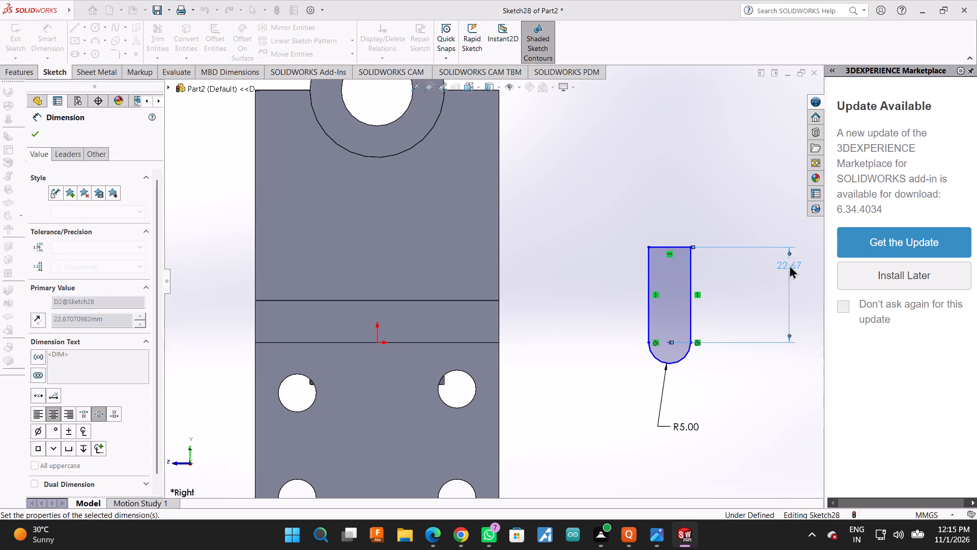
pyautogui.click(30, 133)
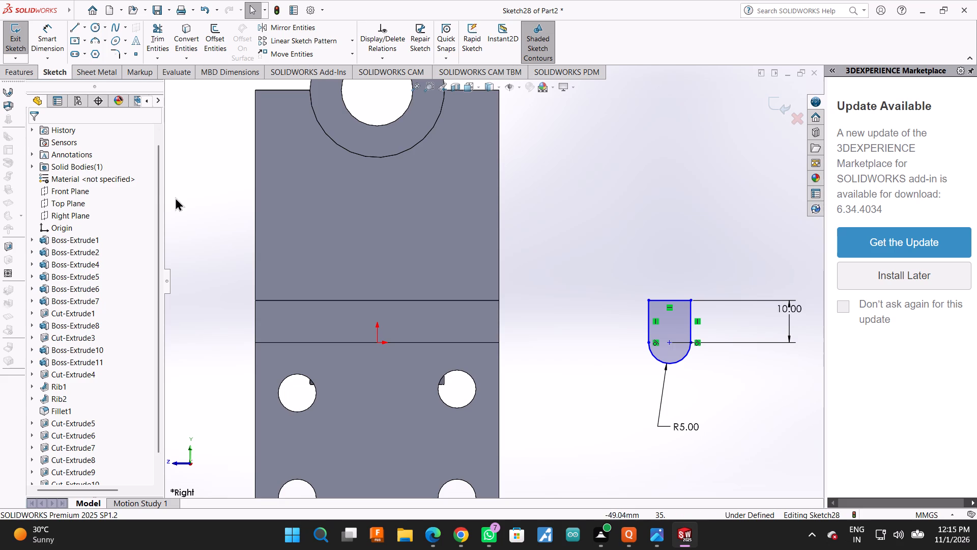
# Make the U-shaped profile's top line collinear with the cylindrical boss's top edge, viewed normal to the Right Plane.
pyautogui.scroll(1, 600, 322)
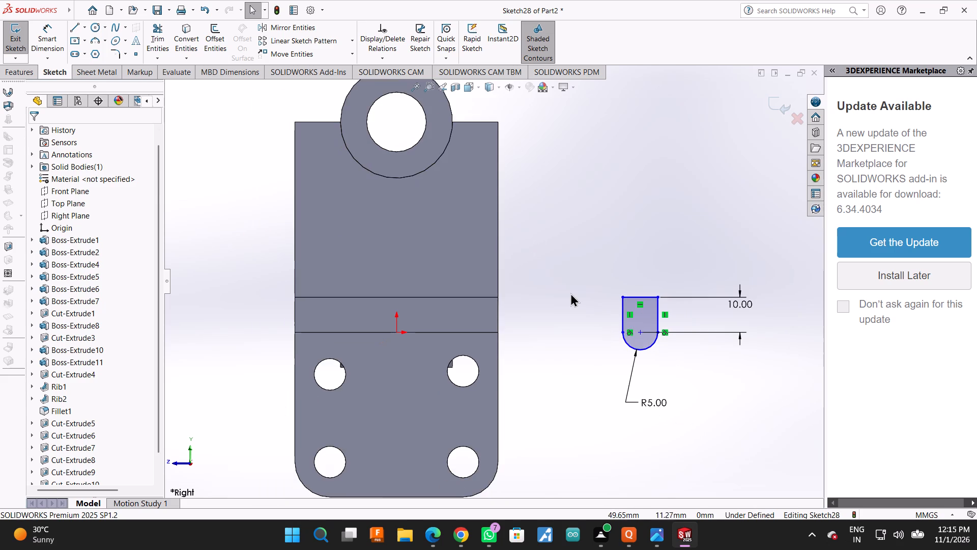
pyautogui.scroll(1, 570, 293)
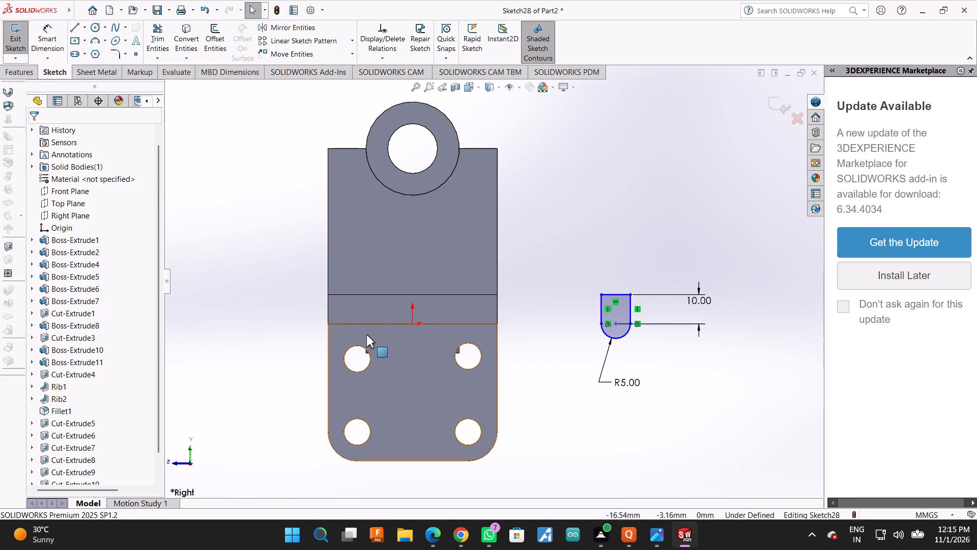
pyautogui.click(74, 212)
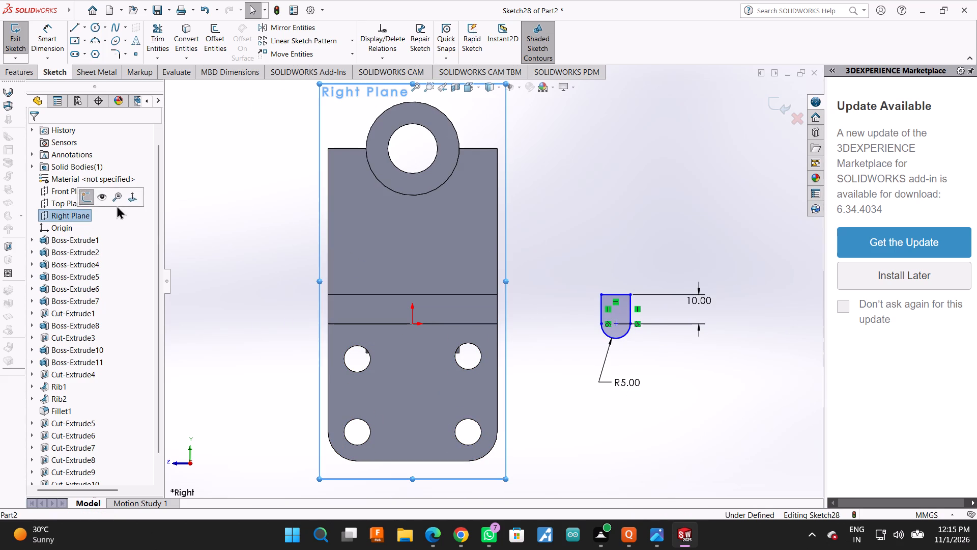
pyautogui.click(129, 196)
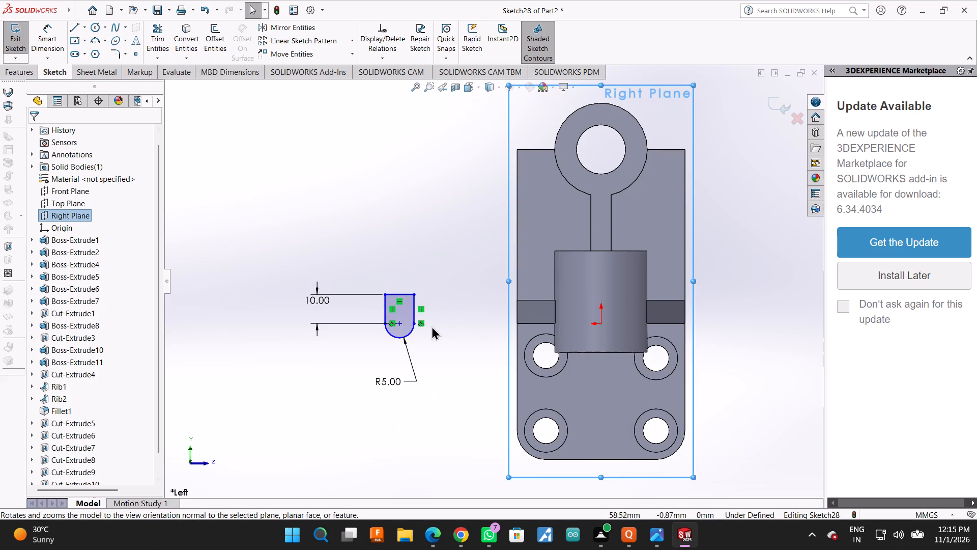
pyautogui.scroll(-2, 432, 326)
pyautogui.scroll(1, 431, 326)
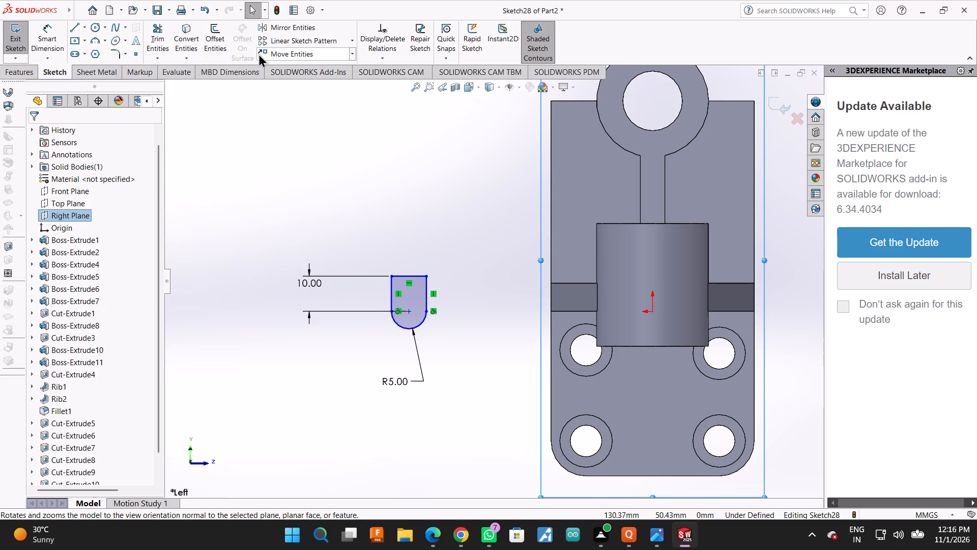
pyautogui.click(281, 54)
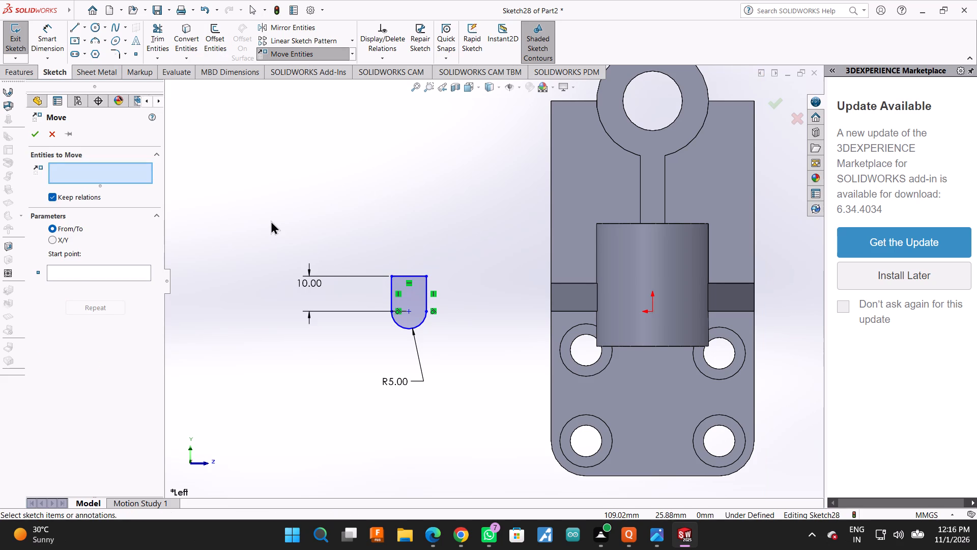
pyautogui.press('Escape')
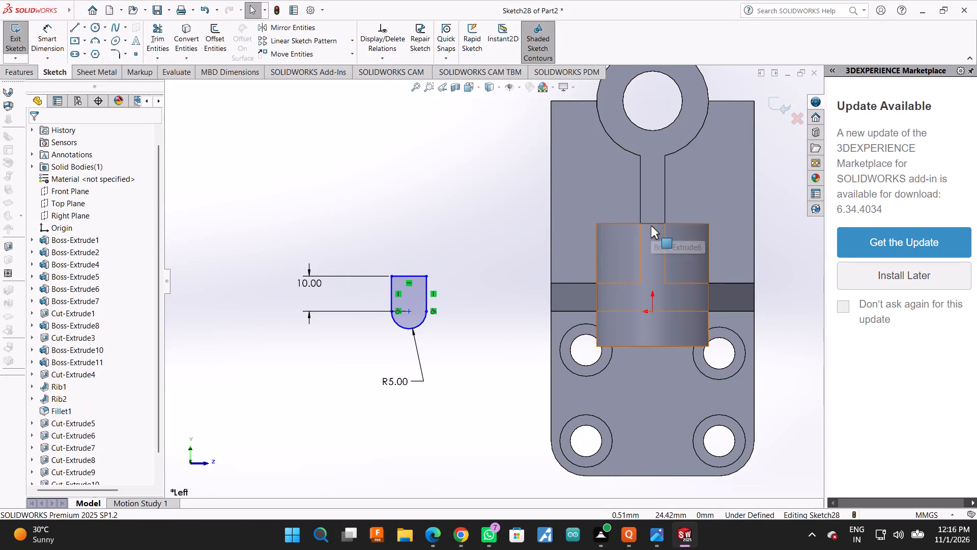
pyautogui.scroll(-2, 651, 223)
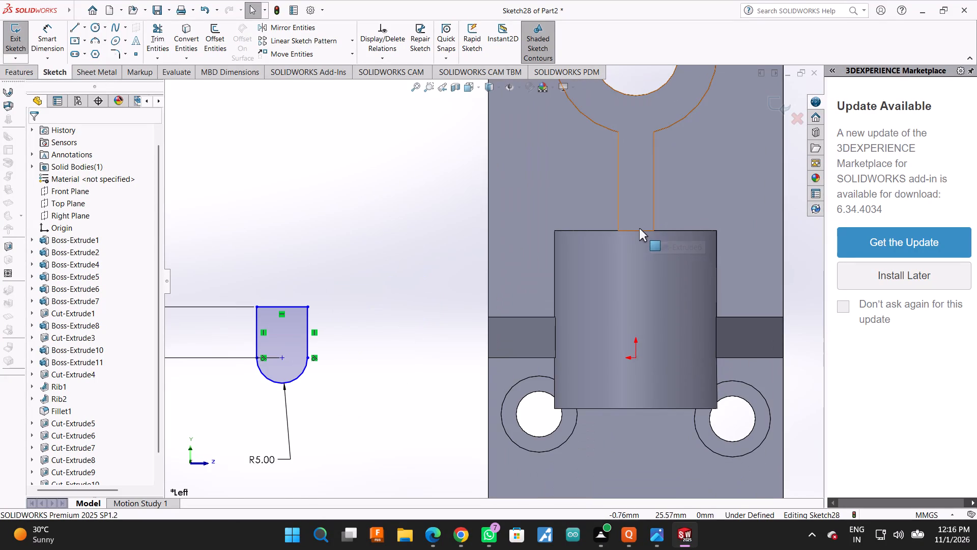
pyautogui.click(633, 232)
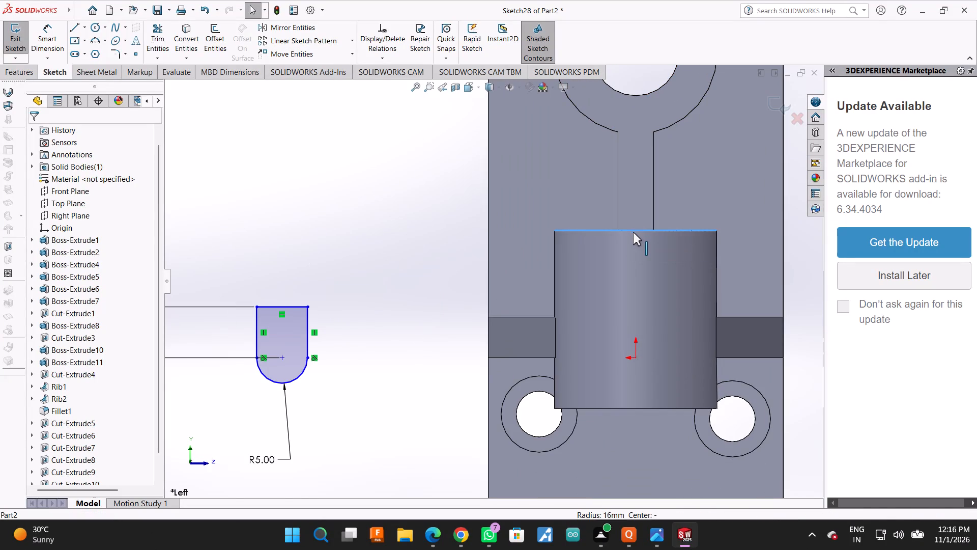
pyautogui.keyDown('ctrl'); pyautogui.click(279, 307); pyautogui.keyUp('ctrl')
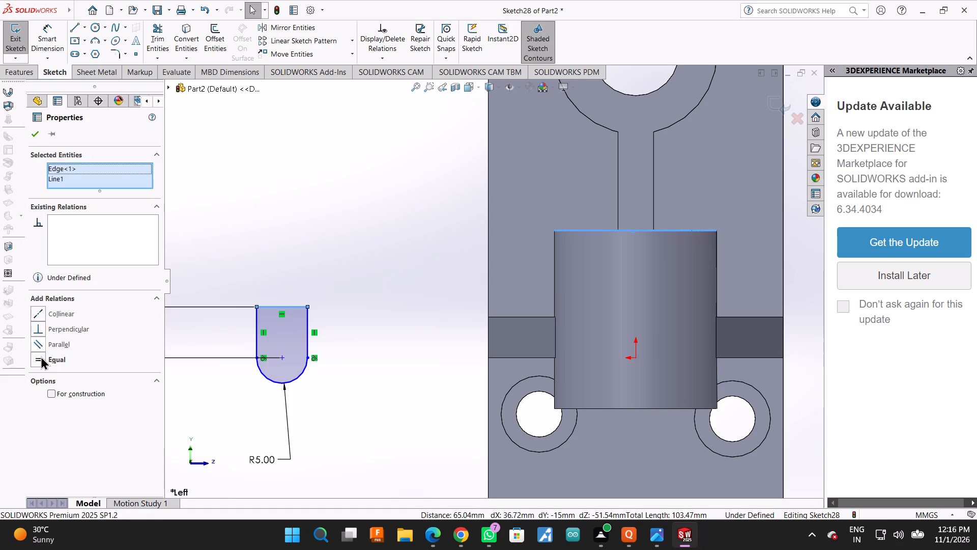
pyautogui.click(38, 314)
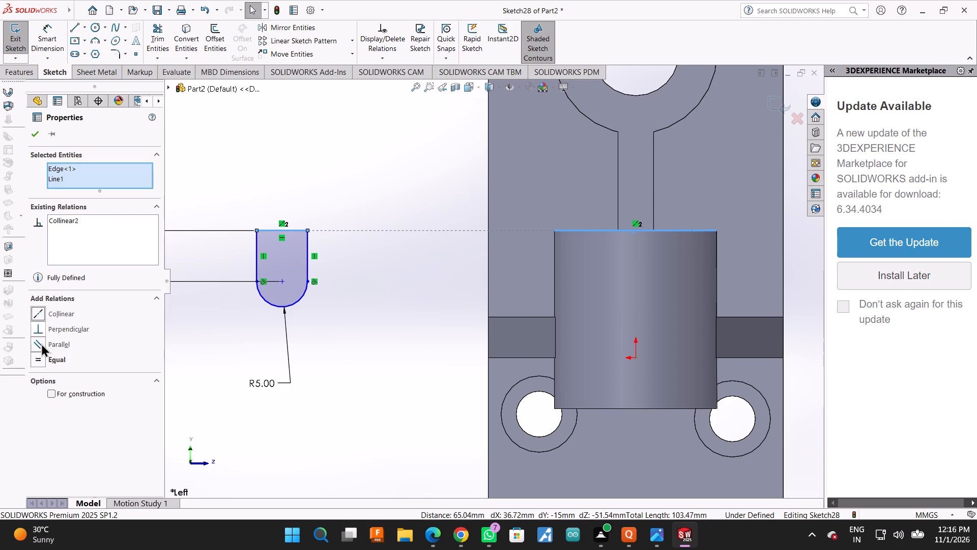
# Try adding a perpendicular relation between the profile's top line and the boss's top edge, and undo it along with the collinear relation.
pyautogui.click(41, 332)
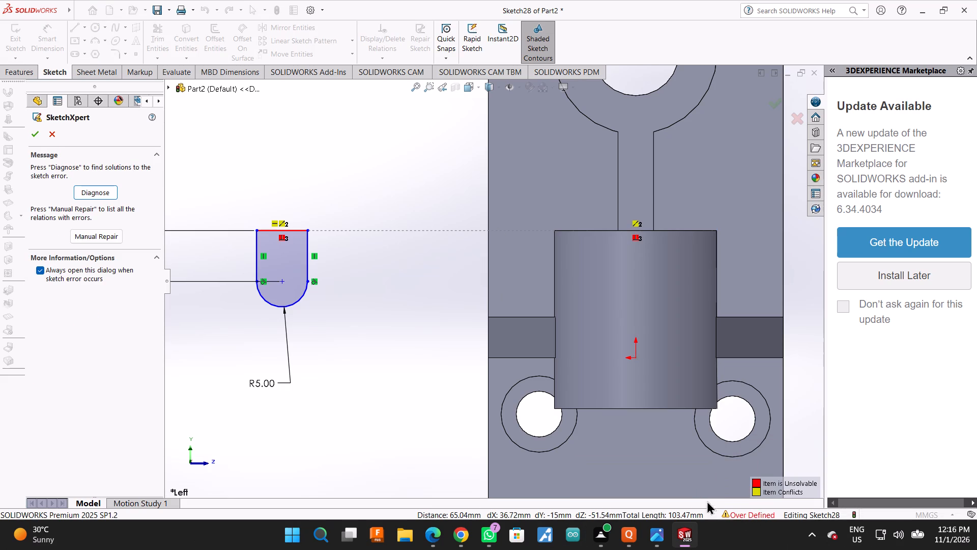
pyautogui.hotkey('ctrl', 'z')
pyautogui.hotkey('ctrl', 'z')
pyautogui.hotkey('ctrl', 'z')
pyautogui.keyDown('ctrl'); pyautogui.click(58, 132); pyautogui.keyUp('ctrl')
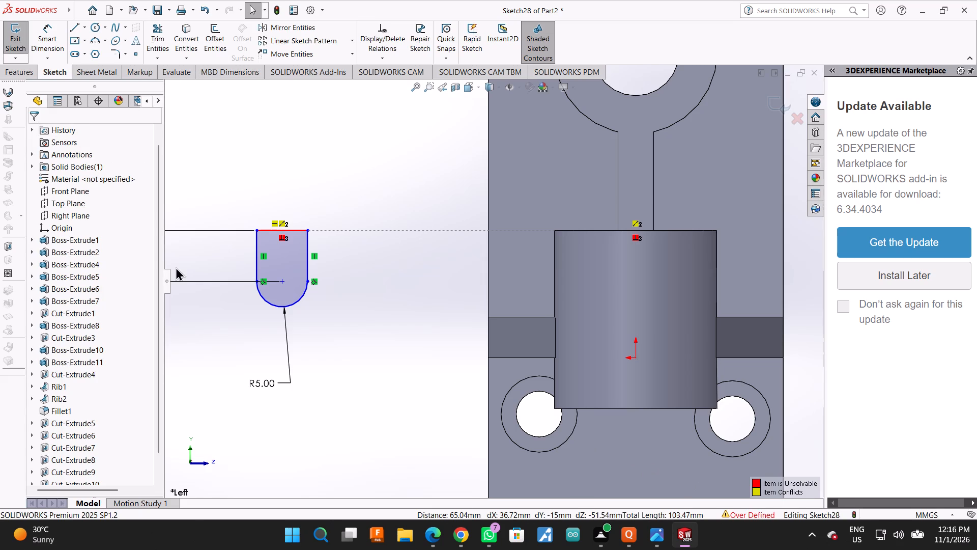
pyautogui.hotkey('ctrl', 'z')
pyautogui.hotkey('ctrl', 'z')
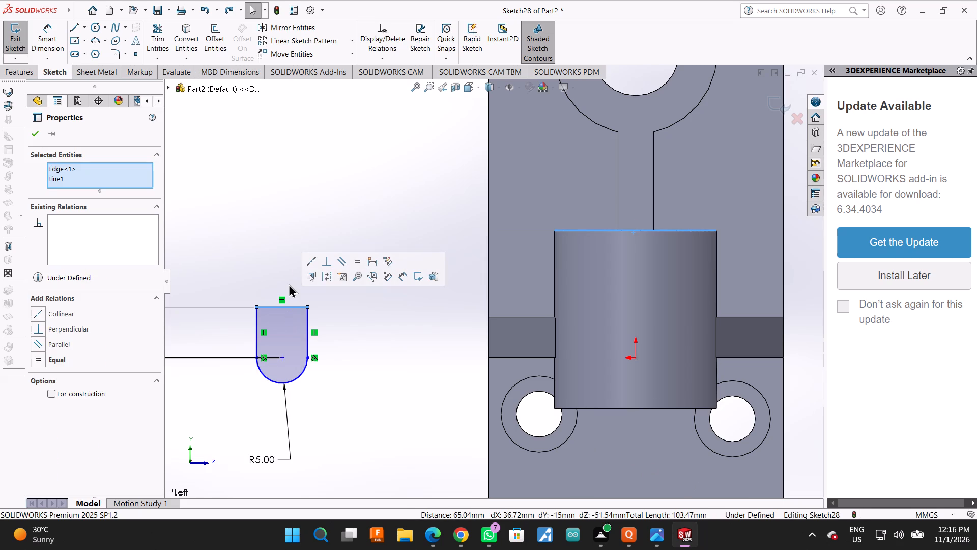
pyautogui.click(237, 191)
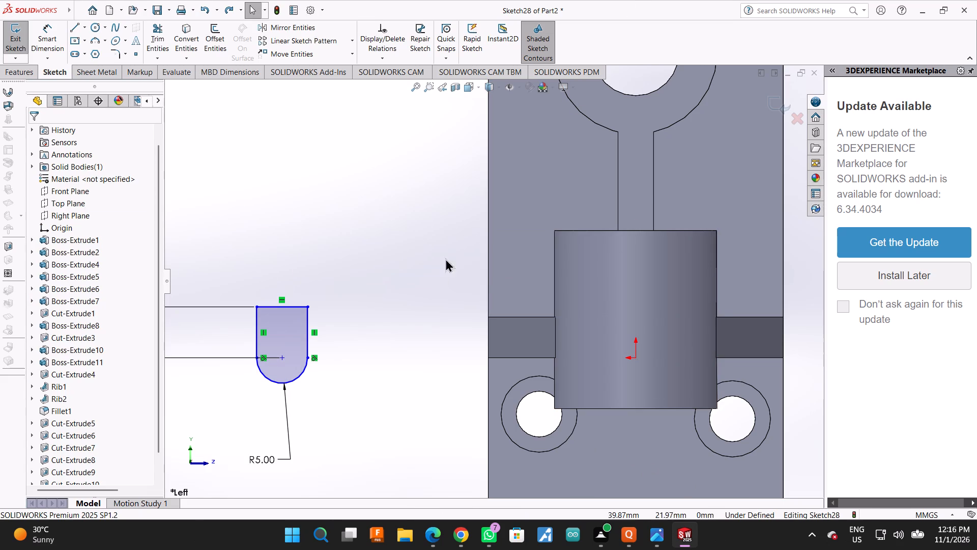
# Move the U-shaped profile From/To with the boss's top-edge midpoint as start point, placing it roughly centred on the boss with its top line at that edge.
pyautogui.click(289, 60)
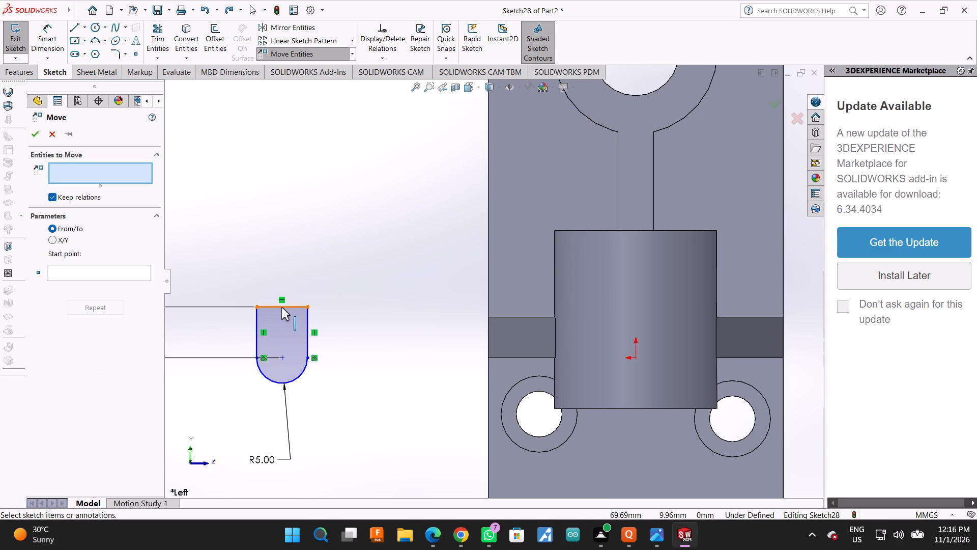
pyautogui.moveTo(279, 307); pyautogui.dragTo(423, 322)
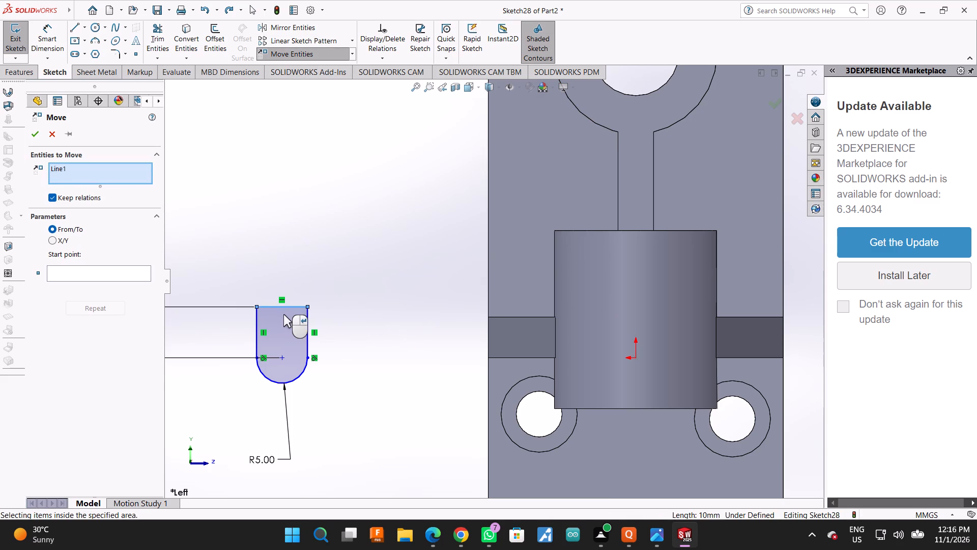
pyautogui.click(280, 305)
pyautogui.click(331, 258)
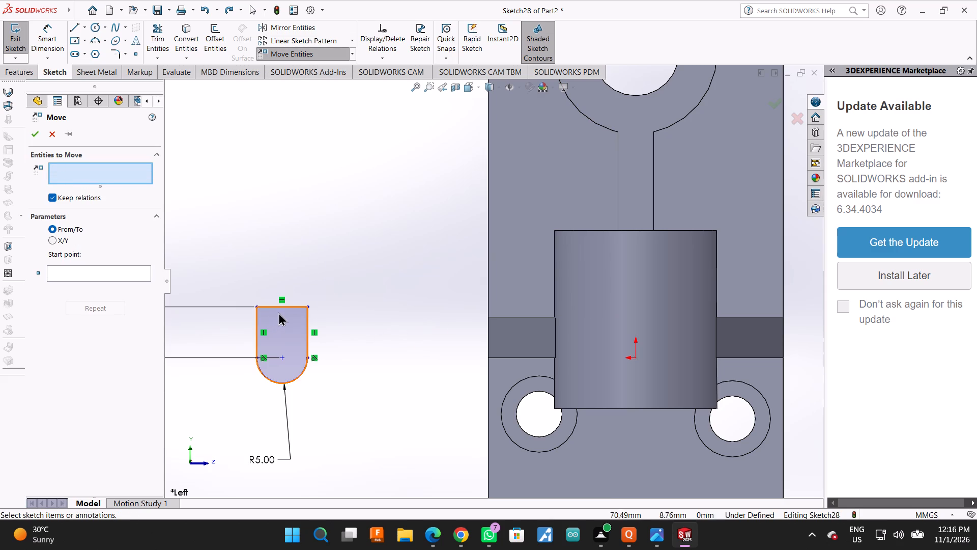
pyautogui.moveTo(280, 306); pyautogui.dragTo(314, 306)
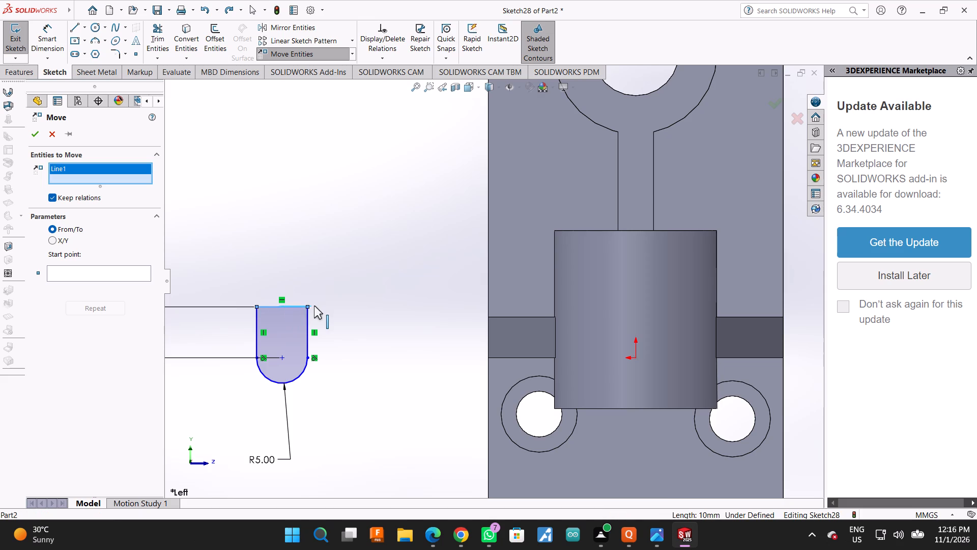
pyautogui.moveTo(314, 306); pyautogui.dragTo(312, 307)
pyautogui.moveTo(306, 319); pyautogui.dragTo(382, 307)
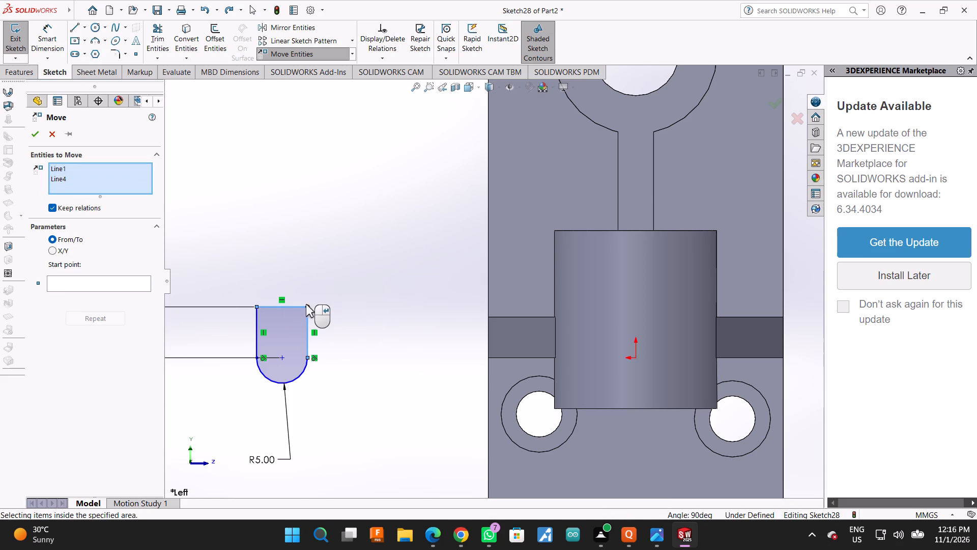
pyautogui.moveTo(302, 306); pyautogui.dragTo(305, 371)
pyautogui.moveTo(196, 241); pyautogui.dragTo(332, 453)
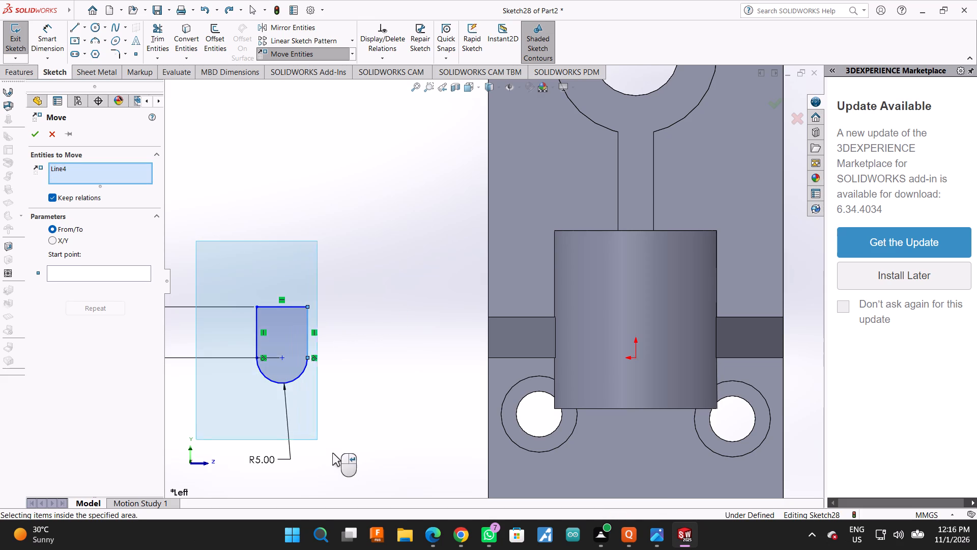
pyautogui.moveTo(332, 453); pyautogui.dragTo(345, 458)
pyautogui.moveTo(290, 307); pyautogui.dragTo(378, 323)
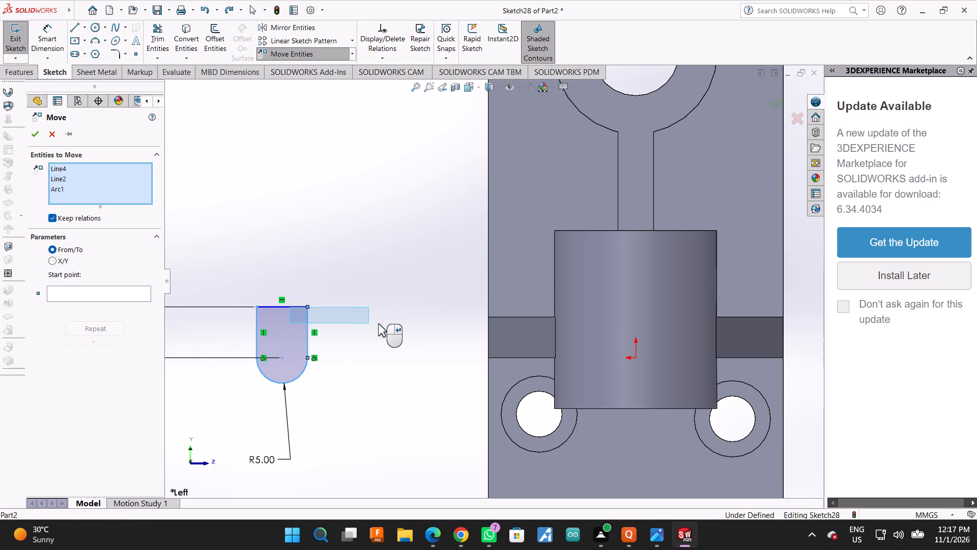
pyautogui.moveTo(378, 323); pyautogui.dragTo(386, 323)
pyautogui.moveTo(164, 264); pyautogui.dragTo(69, 409)
pyautogui.click(139, 351)
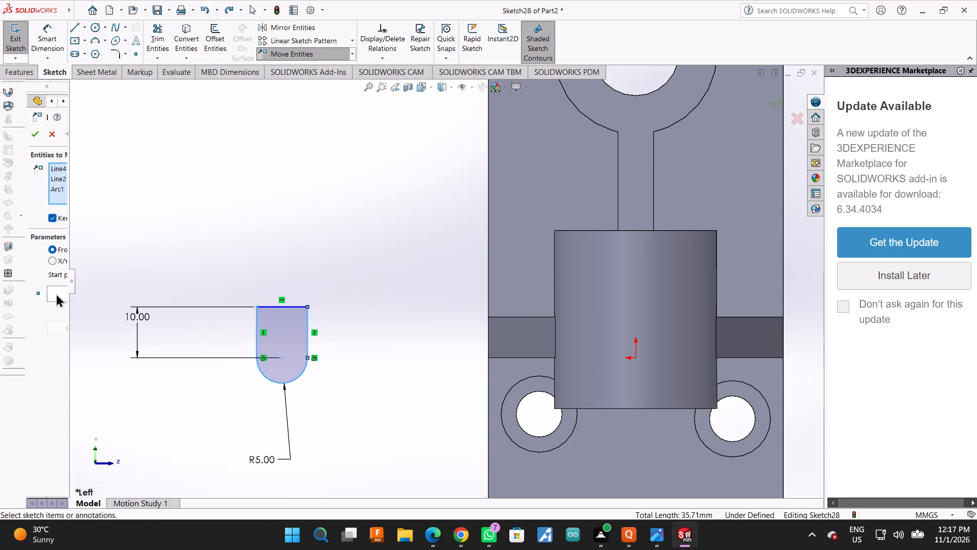
pyautogui.click(56, 293)
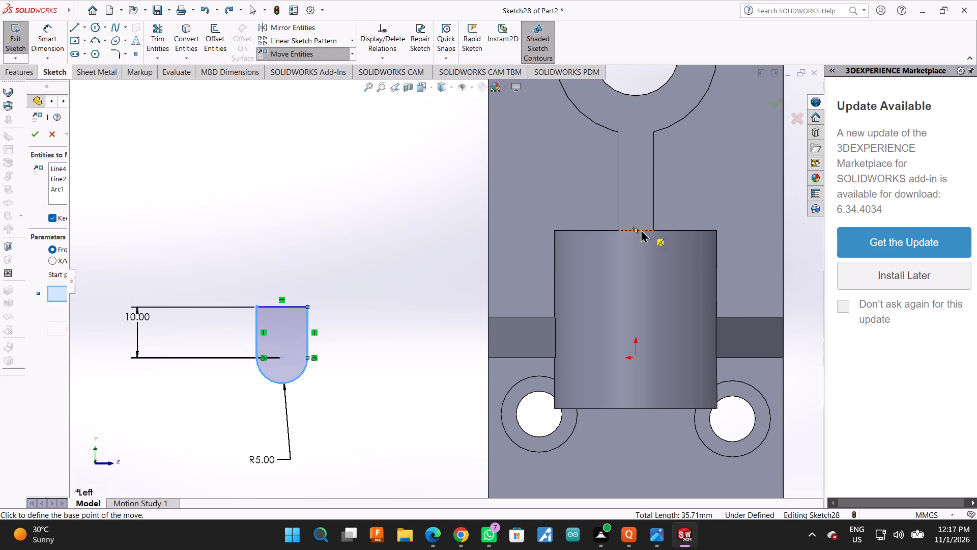
pyautogui.click(636, 229)
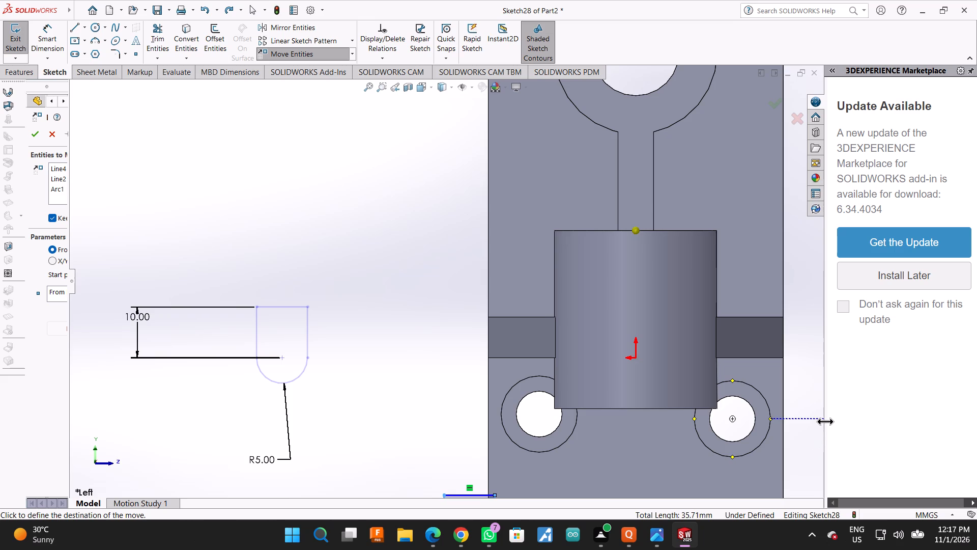
pyautogui.moveTo(825, 421); pyautogui.dragTo(950, 425)
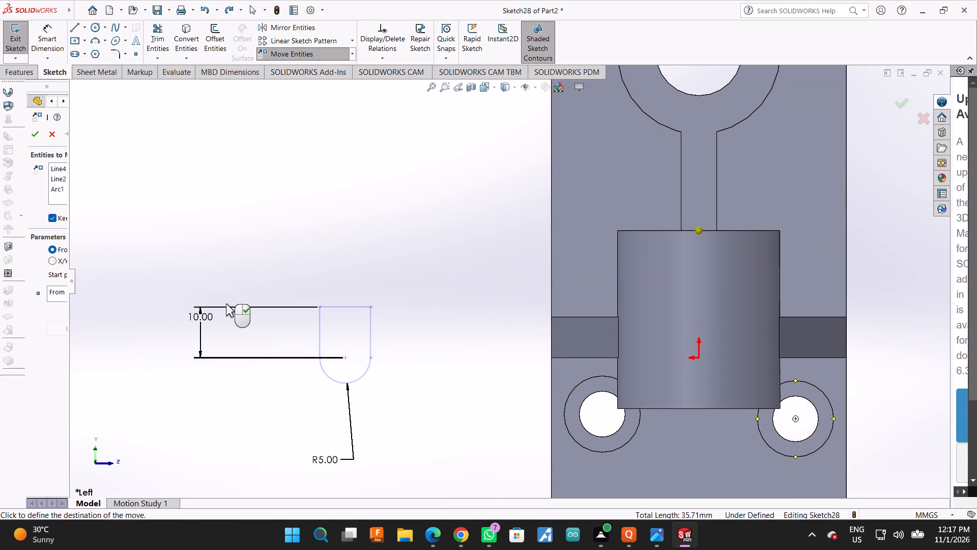
pyautogui.scroll(3, 227, 305)
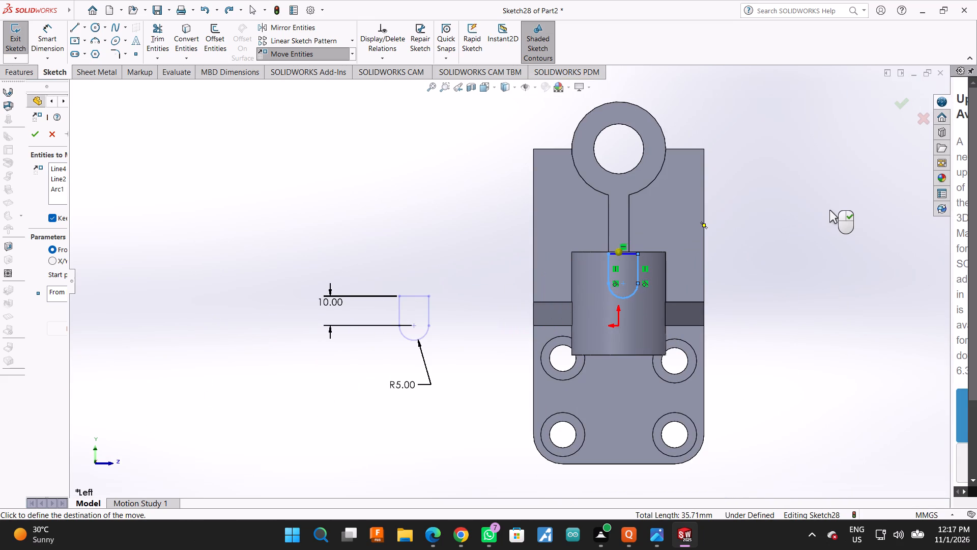
pyautogui.click(823, 208)
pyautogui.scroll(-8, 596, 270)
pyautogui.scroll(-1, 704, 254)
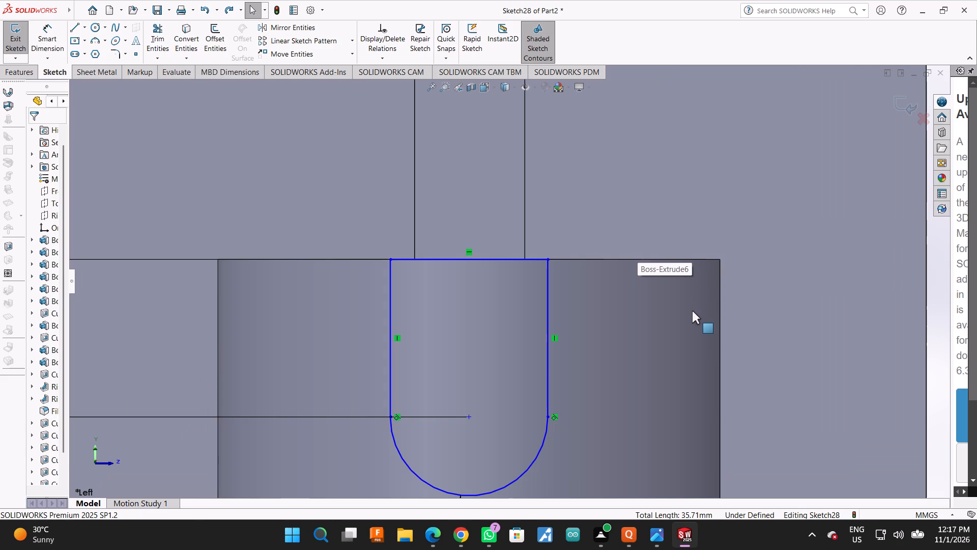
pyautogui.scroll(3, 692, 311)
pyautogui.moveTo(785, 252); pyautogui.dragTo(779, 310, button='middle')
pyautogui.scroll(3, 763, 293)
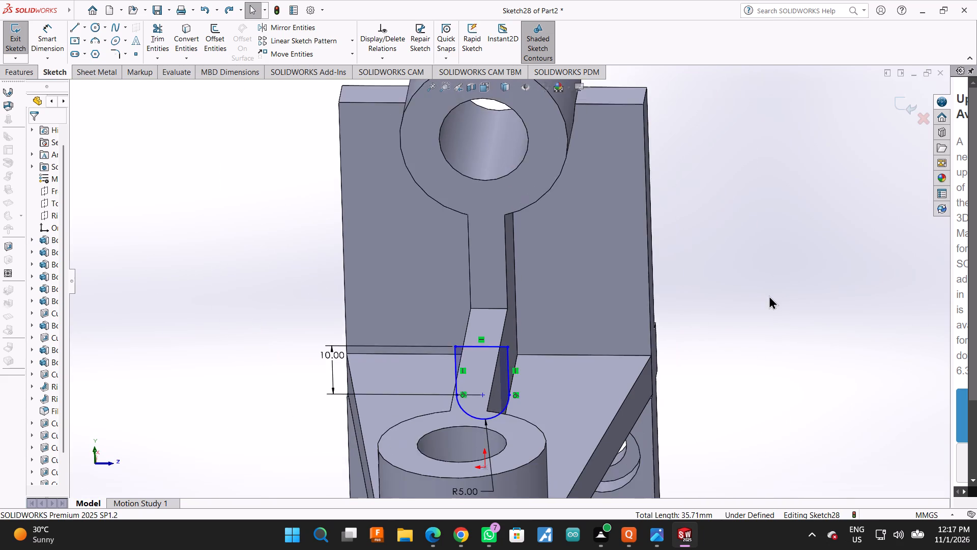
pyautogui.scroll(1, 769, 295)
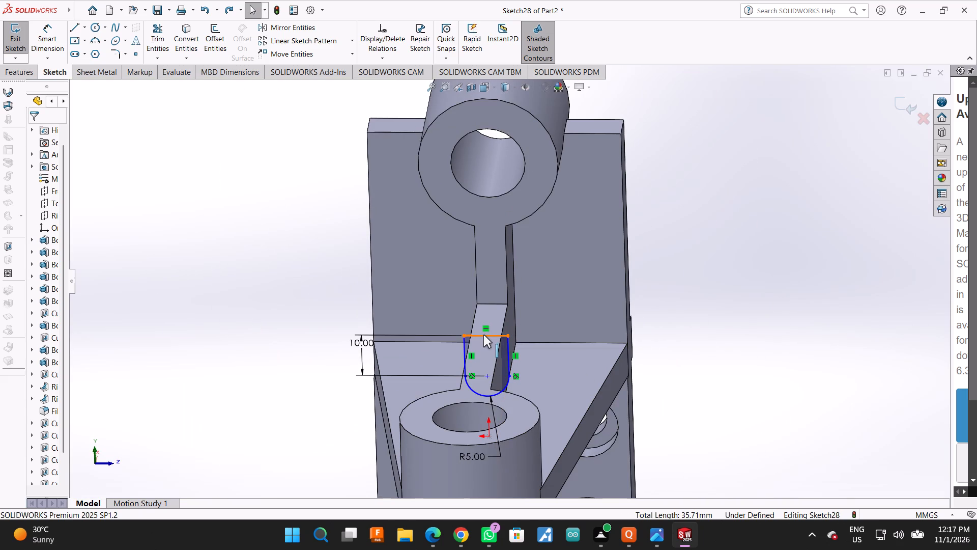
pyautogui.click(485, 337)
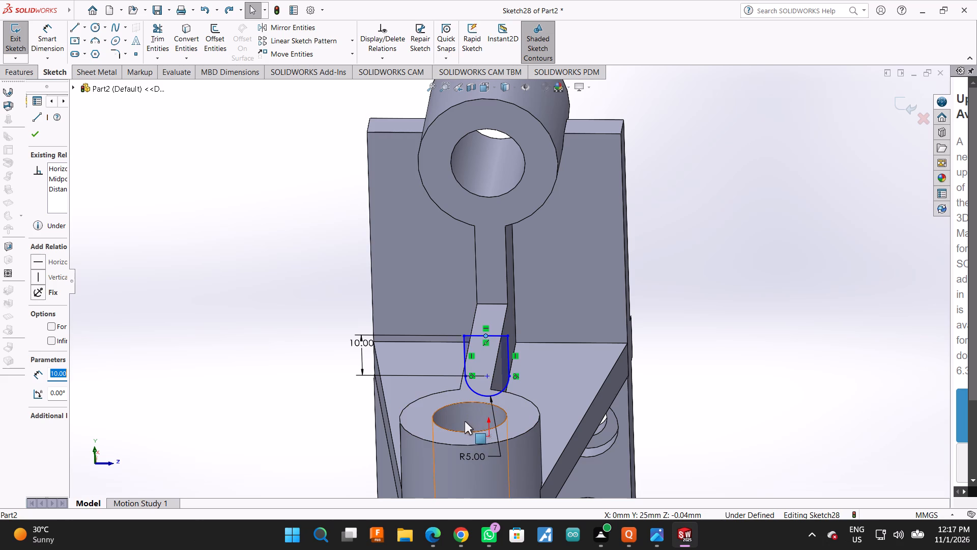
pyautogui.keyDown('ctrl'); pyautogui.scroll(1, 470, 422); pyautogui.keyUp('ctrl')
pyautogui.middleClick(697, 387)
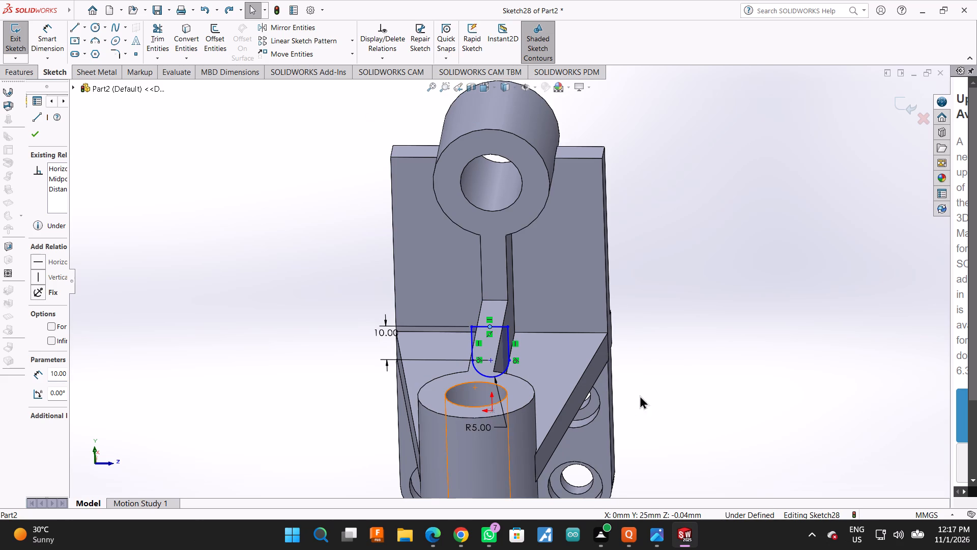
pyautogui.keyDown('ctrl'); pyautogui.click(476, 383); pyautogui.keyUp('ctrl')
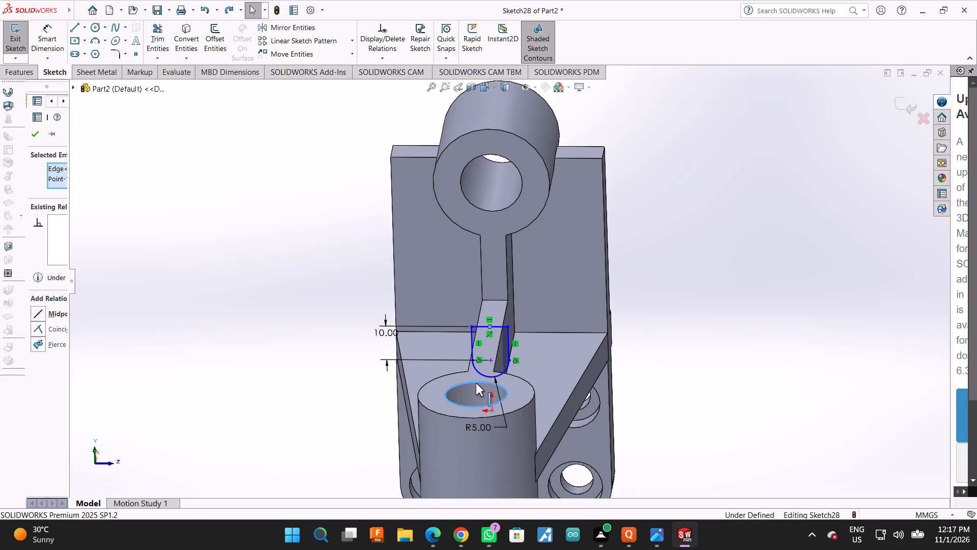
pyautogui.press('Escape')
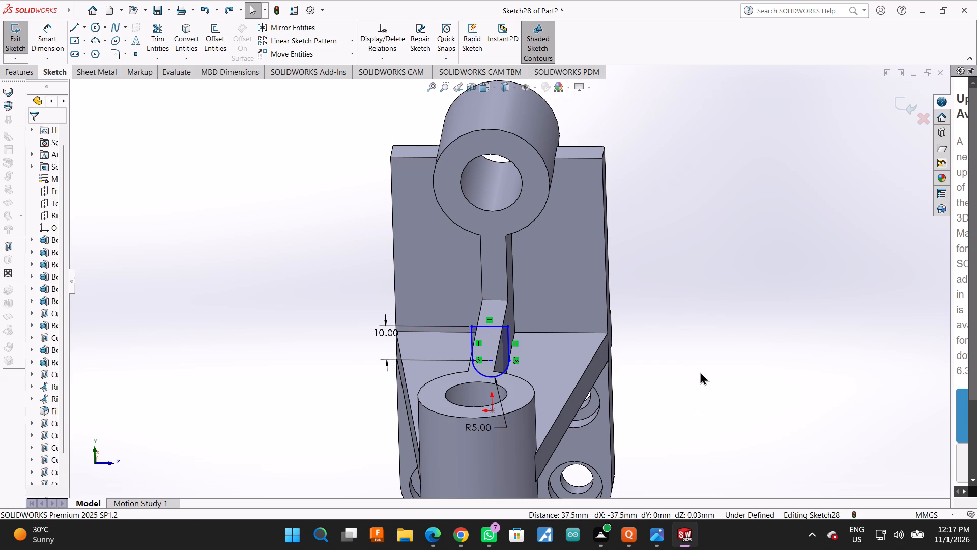
# Examine the U-shaped profile's position relative to the cylindrical boss and its hole from several angles, with the midpoint of its top line selected.
pyautogui.keyDown('ctrl'); pyautogui.click(489, 327); pyautogui.keyUp('ctrl')
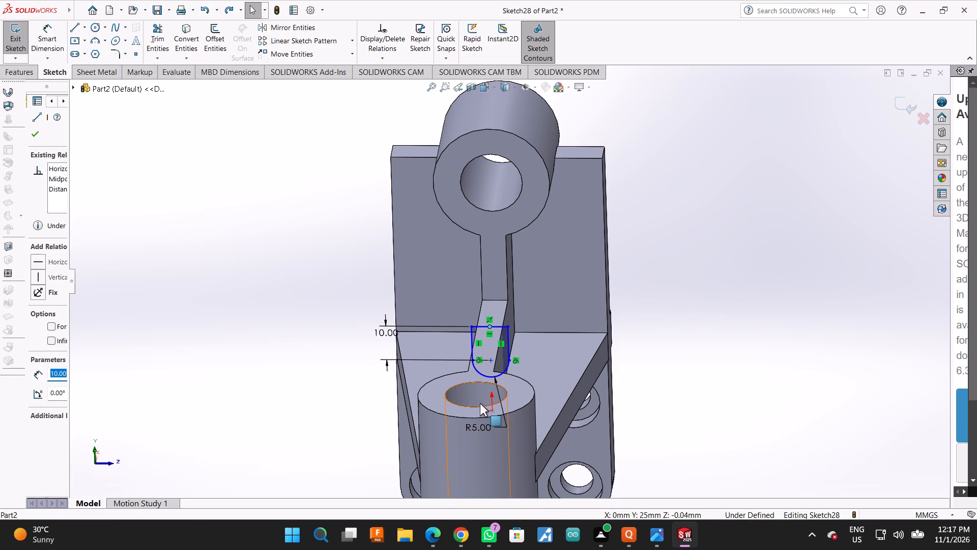
pyautogui.middleClick(666, 363)
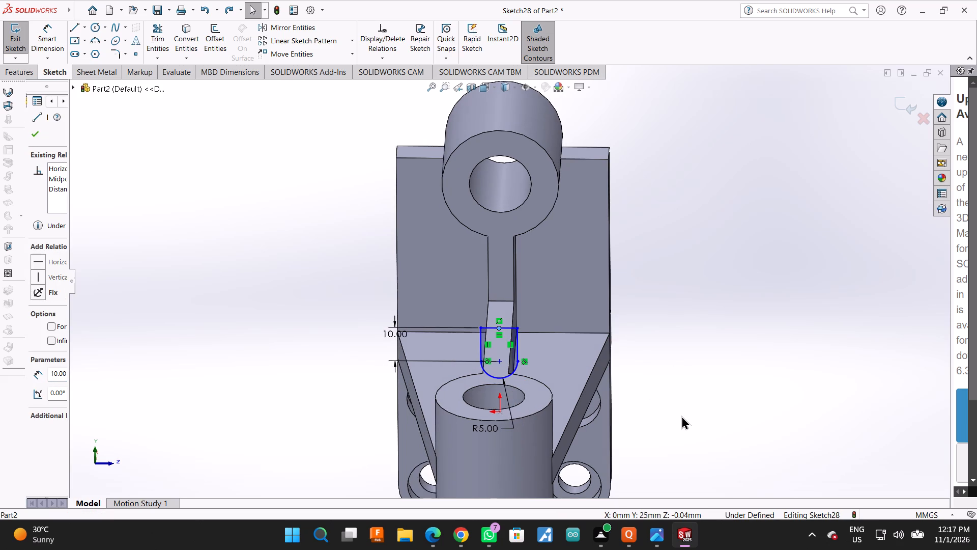
pyautogui.scroll(1, 679, 409)
pyautogui.middleClick(700, 357)
pyautogui.middleClick(702, 420)
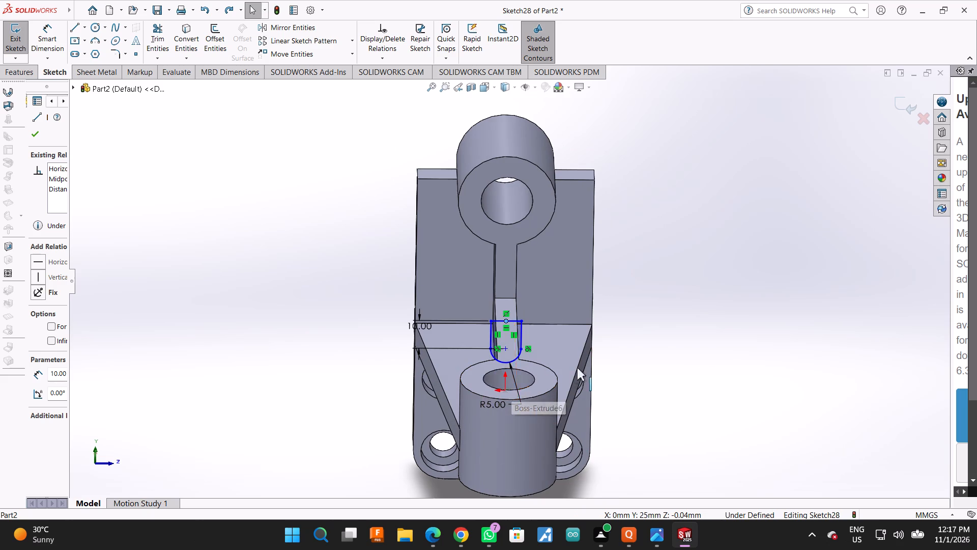
pyautogui.scroll(3, 577, 368)
pyautogui.moveTo(697, 247); pyautogui.dragTo(690, 366, button='middle')
pyautogui.scroll(-3, 513, 382)
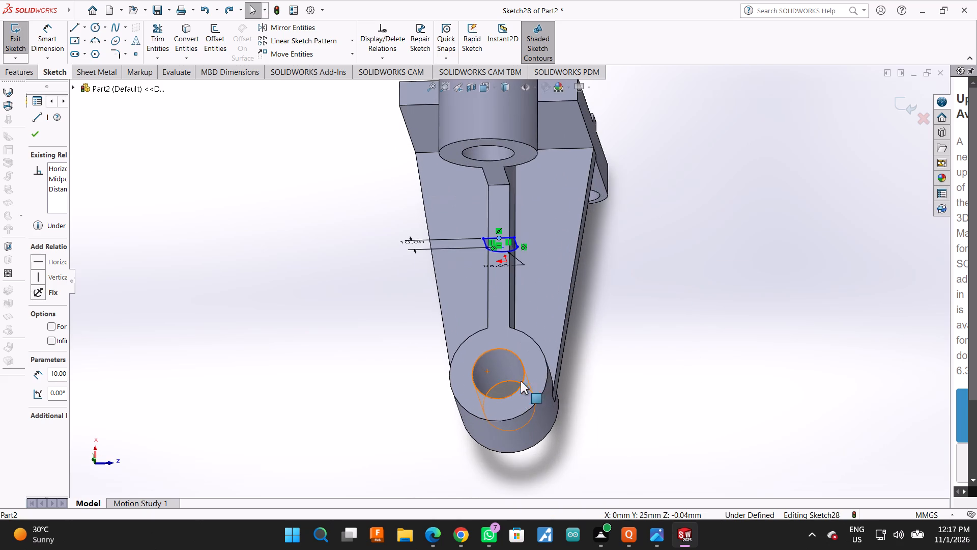
pyautogui.scroll(-1, 630, 354)
pyautogui.scroll(1, 658, 388)
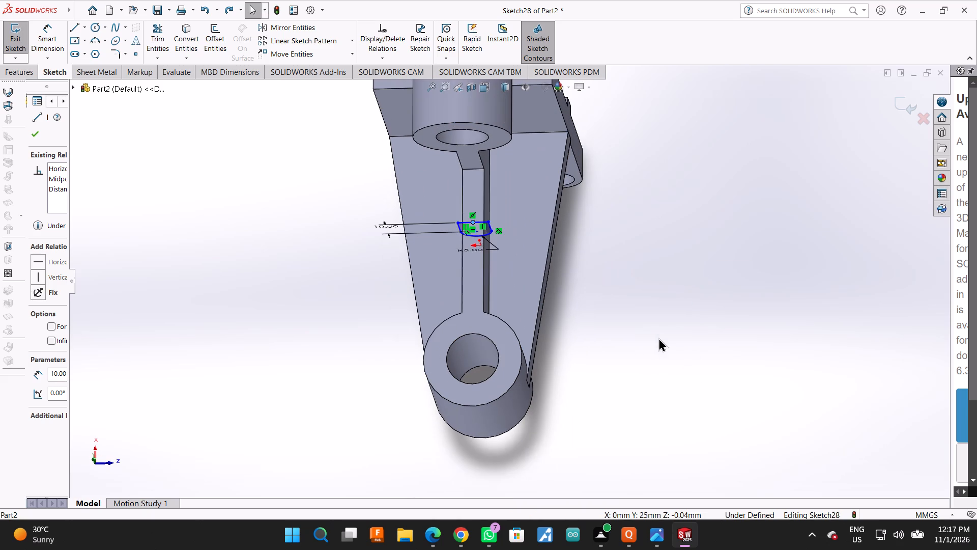
pyautogui.moveTo(653, 330); pyautogui.dragTo(651, 385, button='middle')
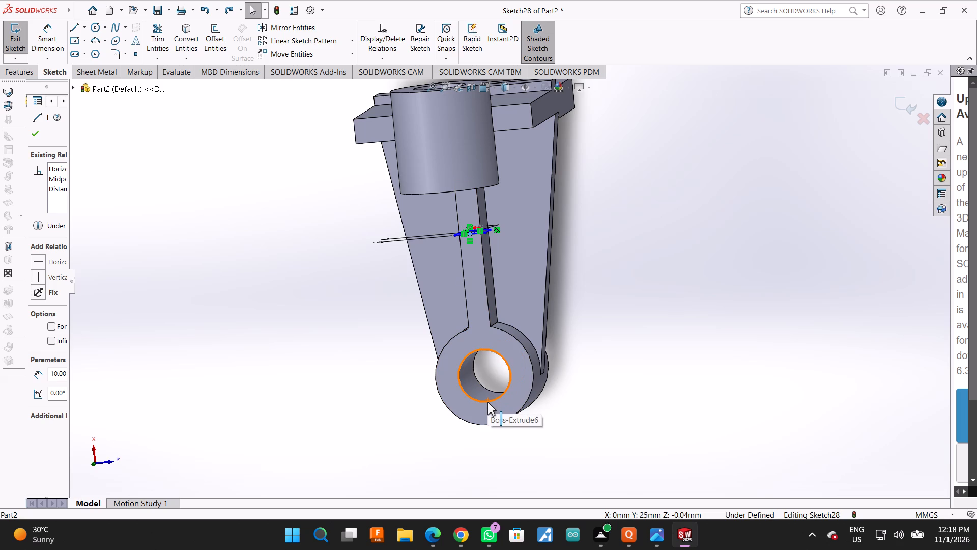
pyautogui.scroll(-6, 487, 400)
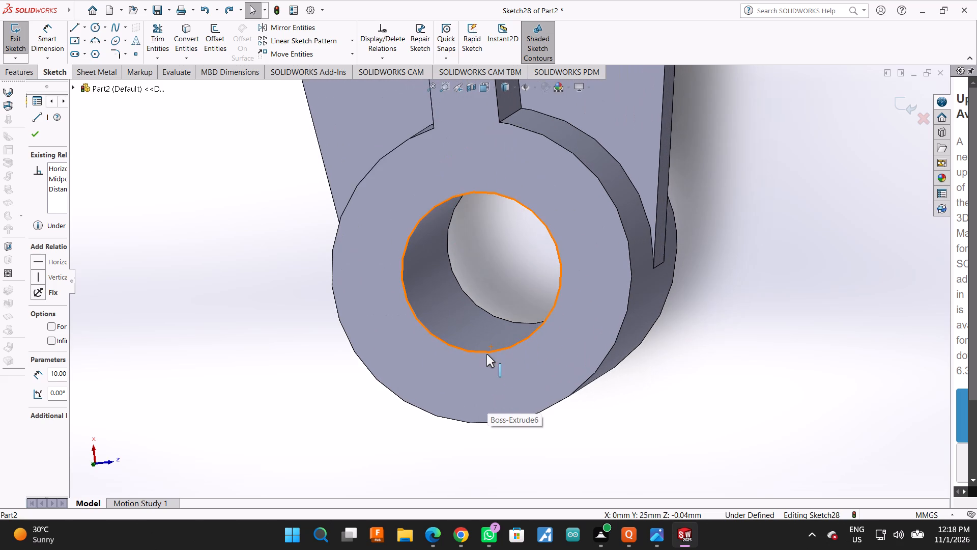
pyautogui.scroll(-5, 488, 350)
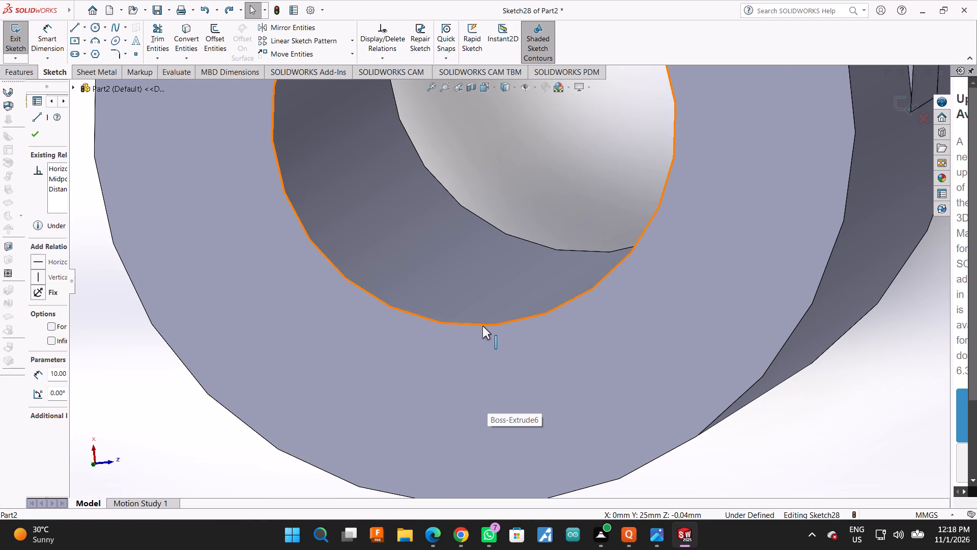
pyautogui.scroll(4, 511, 335)
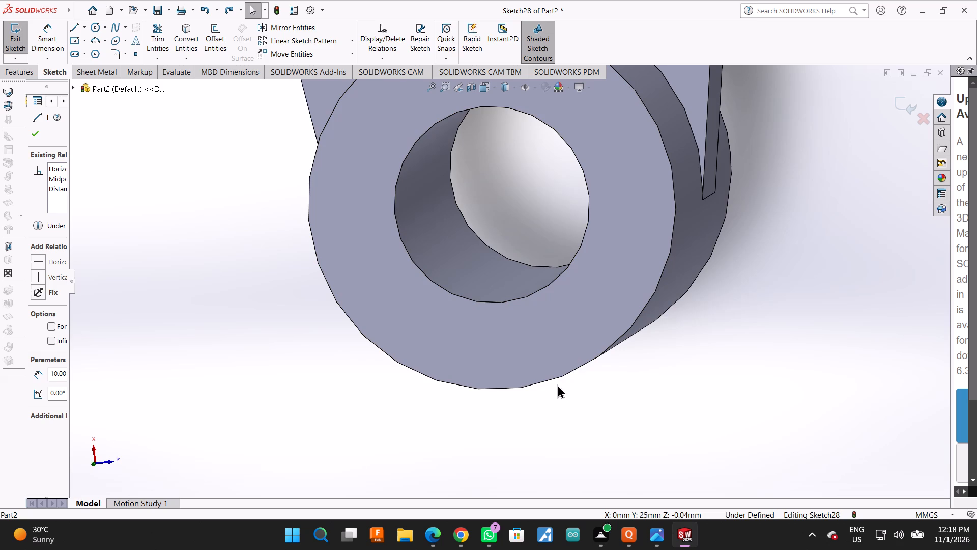
pyautogui.moveTo(560, 384); pyautogui.dragTo(568, 365, button='middle')
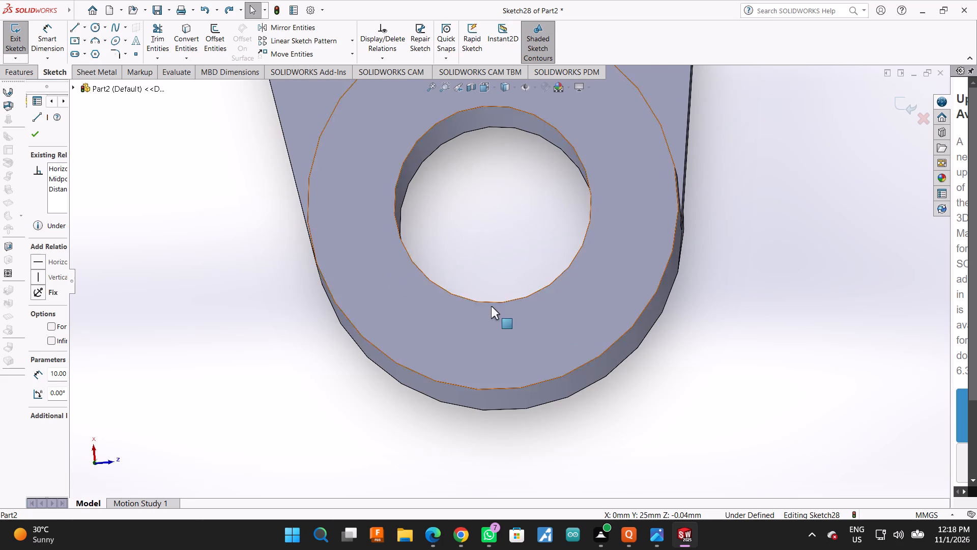
pyautogui.scroll(5, 491, 306)
pyautogui.moveTo(544, 370); pyautogui.dragTo(539, 355, button='middle')
pyautogui.scroll(4, 560, 293)
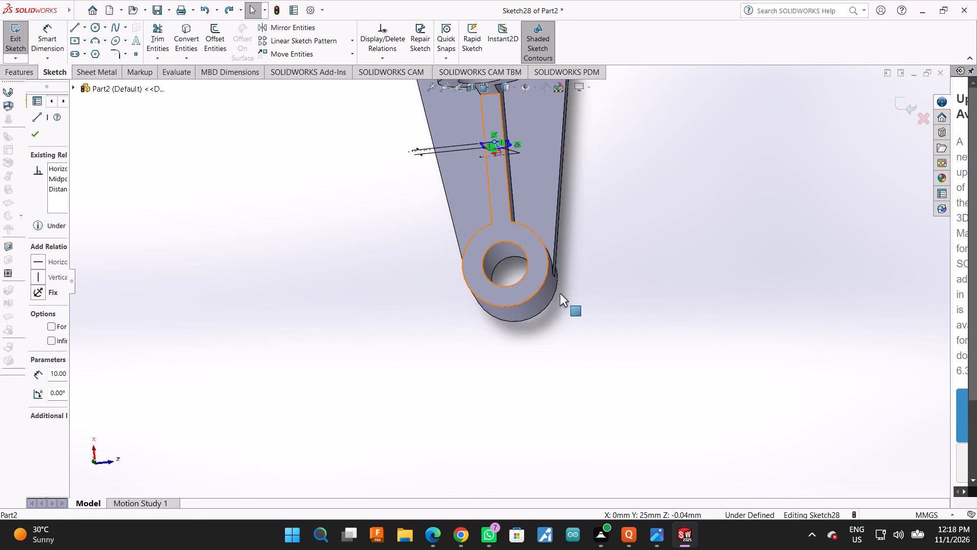
pyautogui.scroll(2, 560, 293)
pyautogui.moveTo(551, 274); pyautogui.dragTo(596, 207, button='middle')
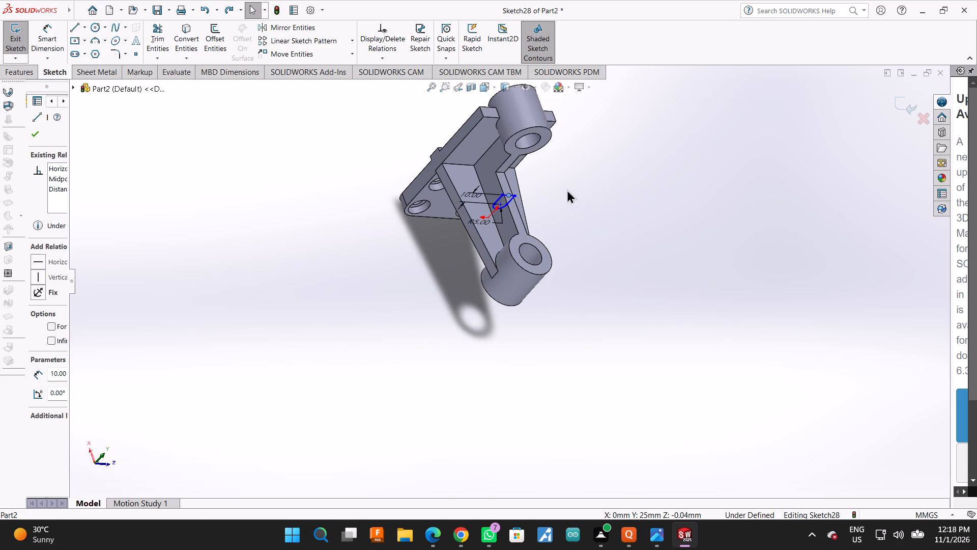
pyautogui.scroll(-4, 548, 196)
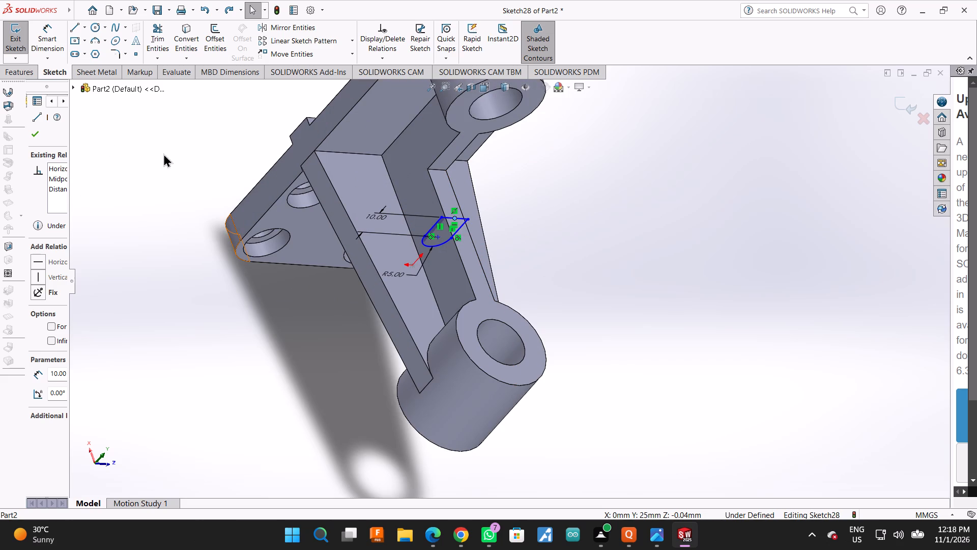
pyautogui.scroll(-2, 276, 187)
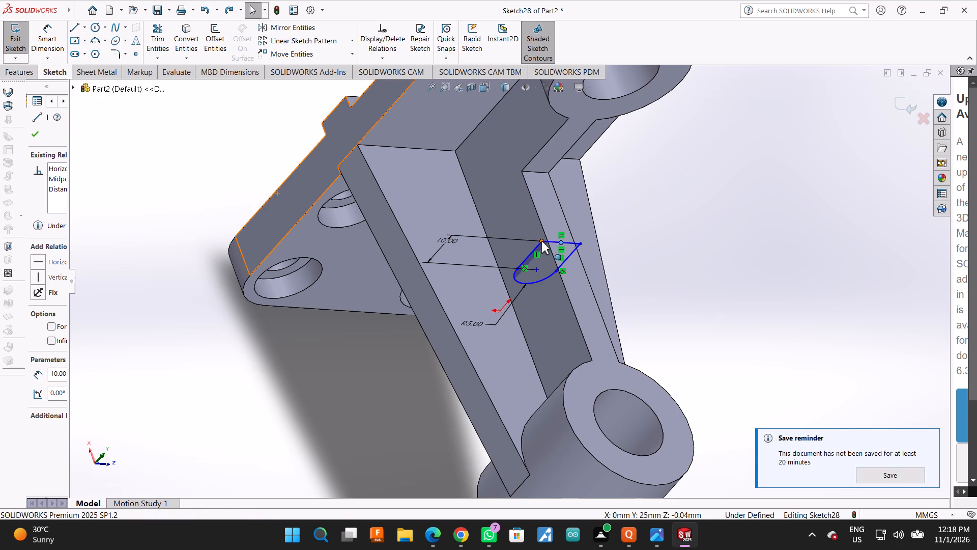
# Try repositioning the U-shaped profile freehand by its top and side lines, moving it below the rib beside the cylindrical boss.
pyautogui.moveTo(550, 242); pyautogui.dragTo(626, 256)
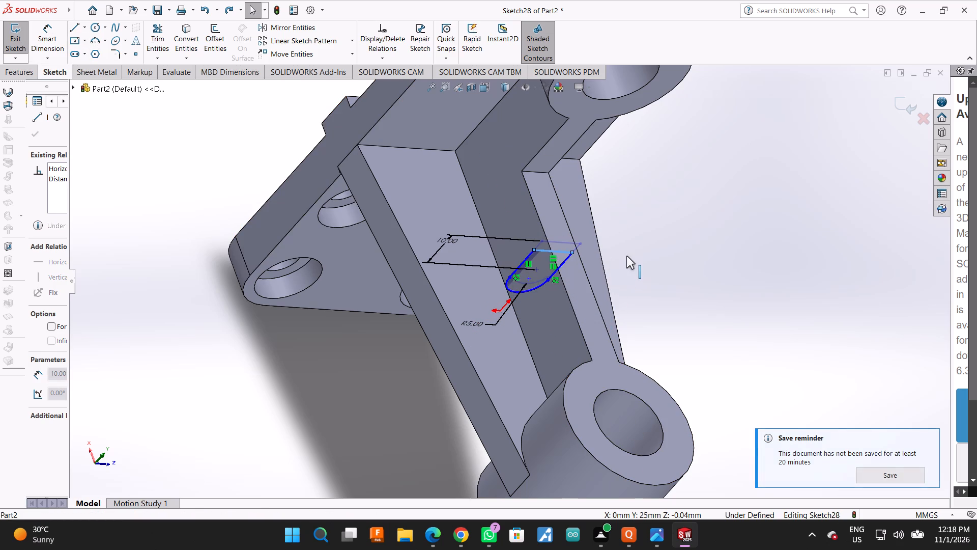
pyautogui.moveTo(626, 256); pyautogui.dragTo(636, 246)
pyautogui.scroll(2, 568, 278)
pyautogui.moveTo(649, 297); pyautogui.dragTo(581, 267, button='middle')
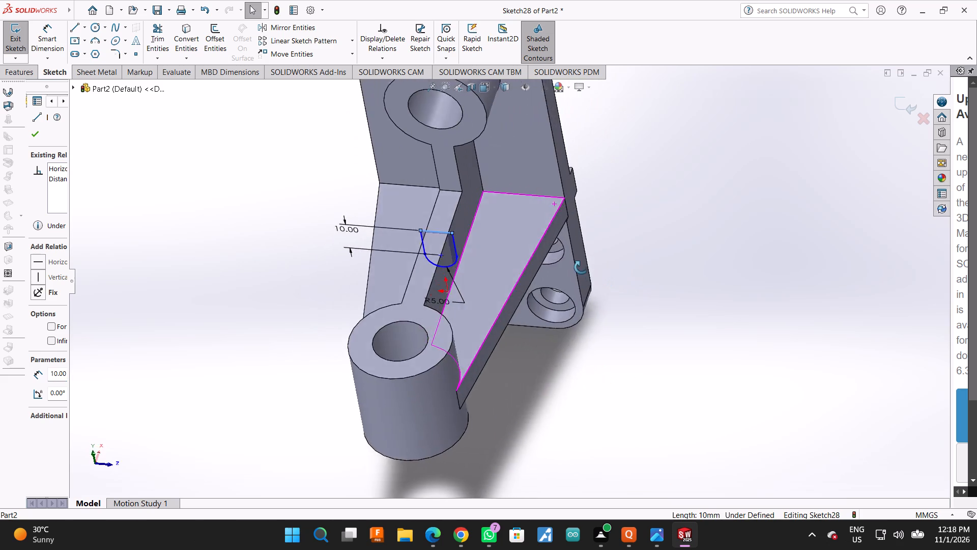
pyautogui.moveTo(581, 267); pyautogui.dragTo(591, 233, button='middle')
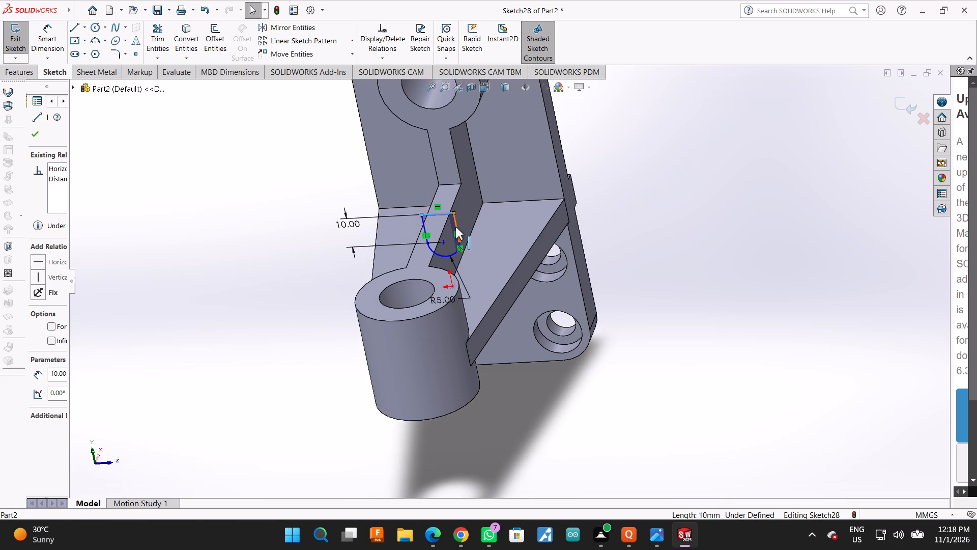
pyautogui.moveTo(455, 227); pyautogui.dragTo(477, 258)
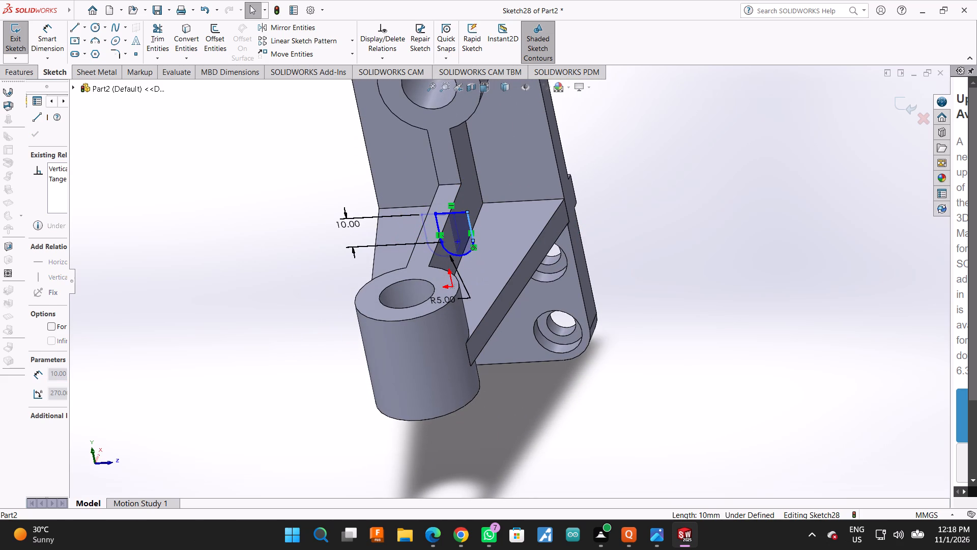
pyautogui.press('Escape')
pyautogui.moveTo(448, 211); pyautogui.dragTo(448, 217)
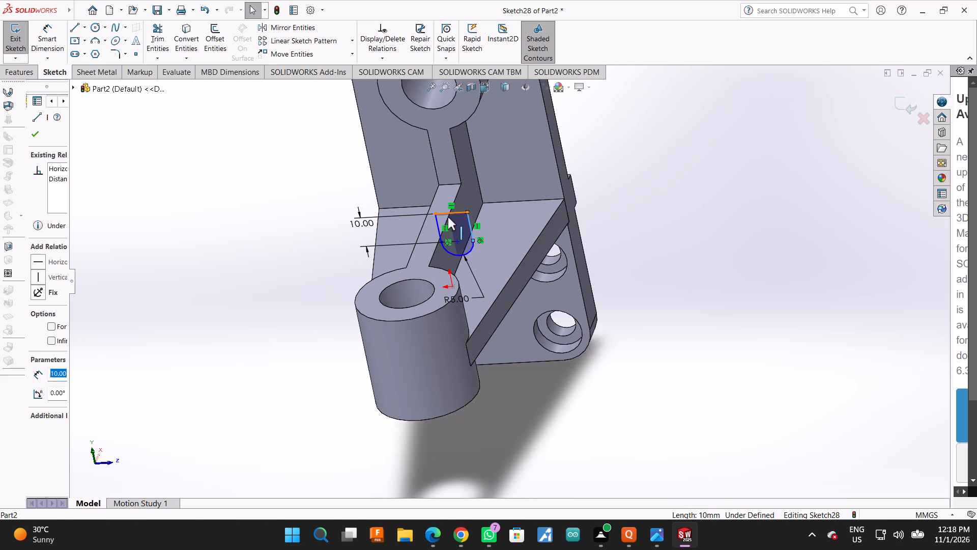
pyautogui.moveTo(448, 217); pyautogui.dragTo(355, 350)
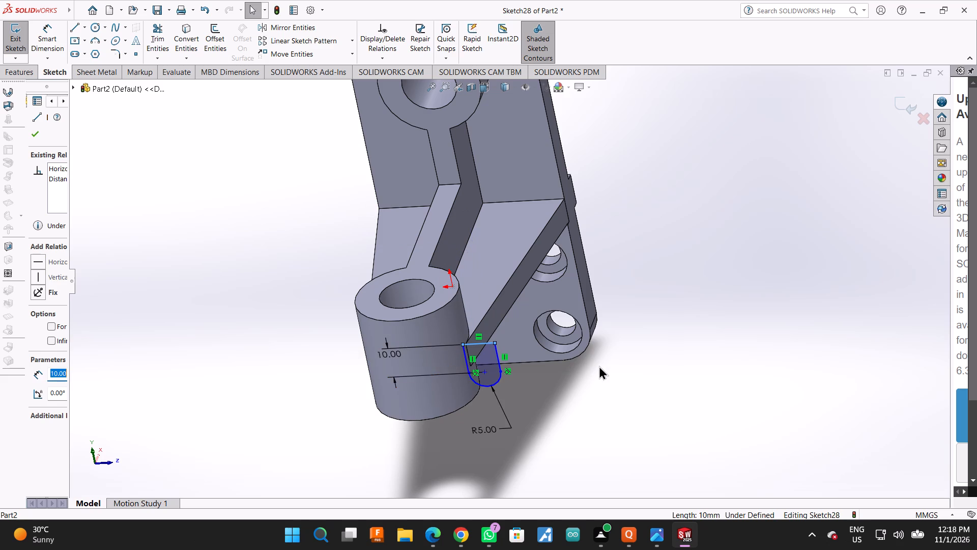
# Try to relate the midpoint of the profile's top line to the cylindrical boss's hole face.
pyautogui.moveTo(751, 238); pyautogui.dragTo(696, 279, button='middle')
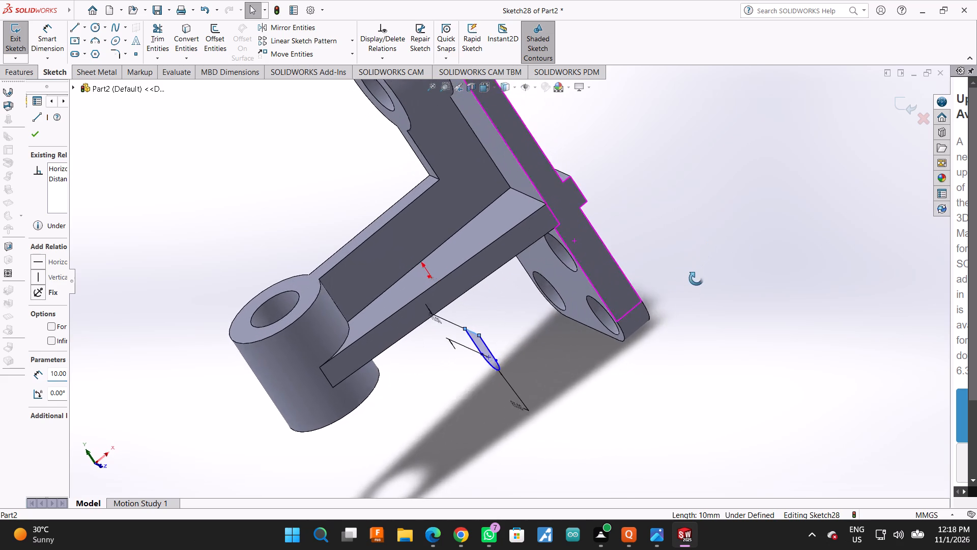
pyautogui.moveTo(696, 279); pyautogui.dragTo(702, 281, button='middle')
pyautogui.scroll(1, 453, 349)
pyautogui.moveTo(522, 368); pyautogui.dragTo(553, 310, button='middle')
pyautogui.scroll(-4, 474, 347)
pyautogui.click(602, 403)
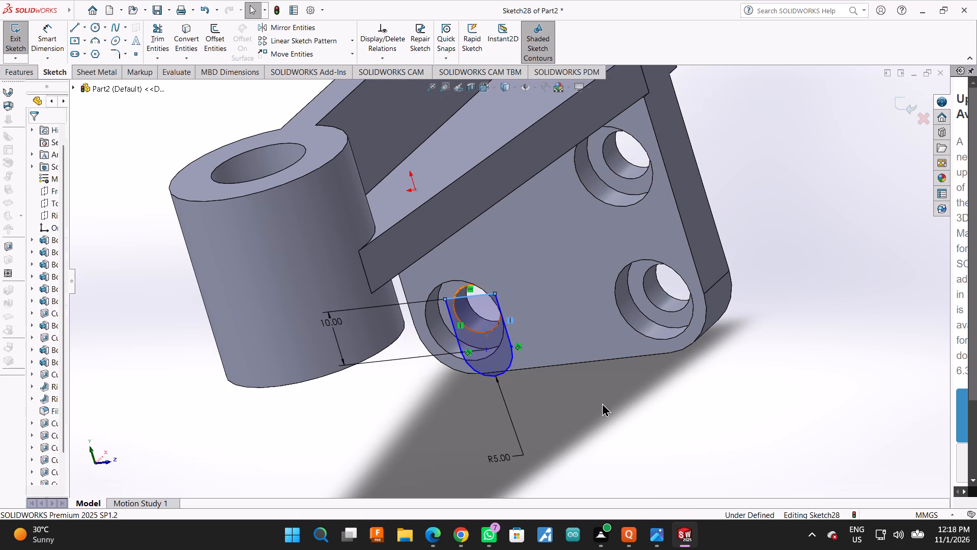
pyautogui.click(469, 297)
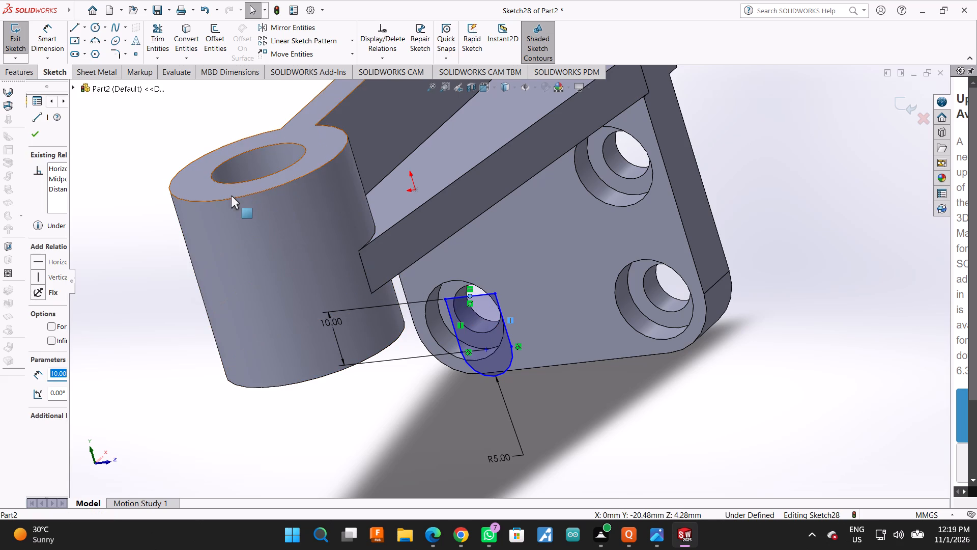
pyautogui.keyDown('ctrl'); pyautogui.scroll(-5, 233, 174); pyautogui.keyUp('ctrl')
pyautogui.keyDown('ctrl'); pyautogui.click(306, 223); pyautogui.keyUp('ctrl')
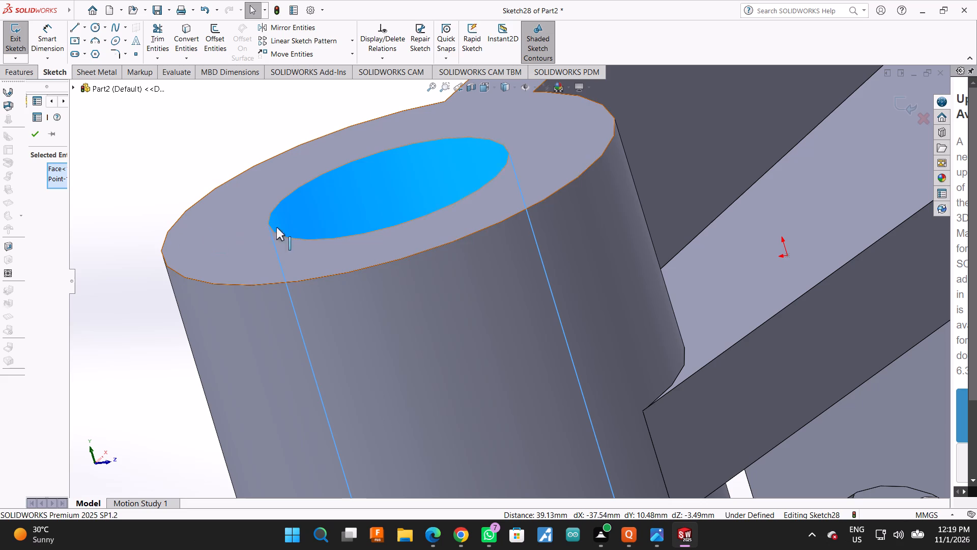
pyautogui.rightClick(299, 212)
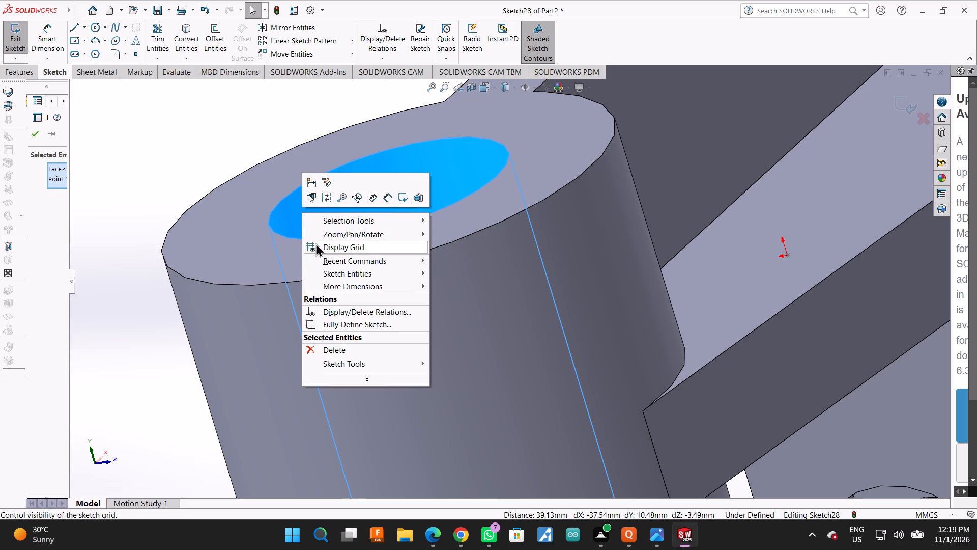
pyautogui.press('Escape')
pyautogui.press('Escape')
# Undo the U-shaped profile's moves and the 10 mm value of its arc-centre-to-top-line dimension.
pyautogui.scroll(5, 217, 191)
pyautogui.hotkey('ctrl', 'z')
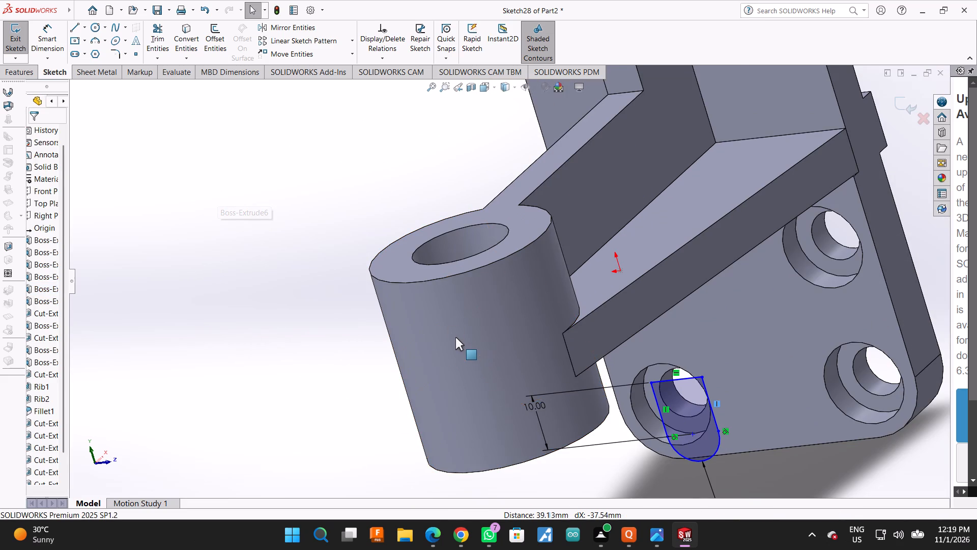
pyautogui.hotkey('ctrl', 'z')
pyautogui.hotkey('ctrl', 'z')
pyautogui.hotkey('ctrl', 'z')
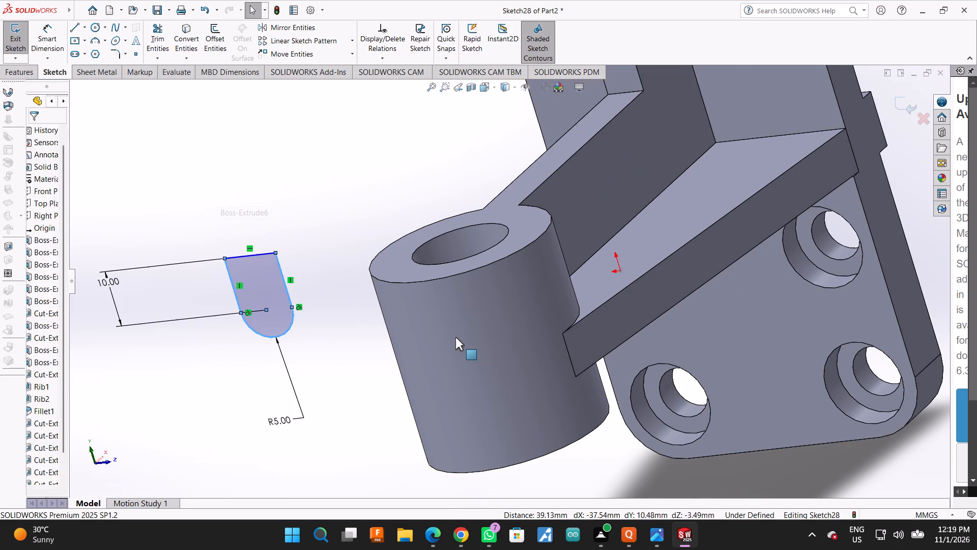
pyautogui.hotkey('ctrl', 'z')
# Delete the whole U-shaped profile with its dimensions from the sketch.
pyautogui.scroll(1, 454, 337)
pyautogui.moveTo(454, 337); pyautogui.dragTo(504, 337, button='middle')
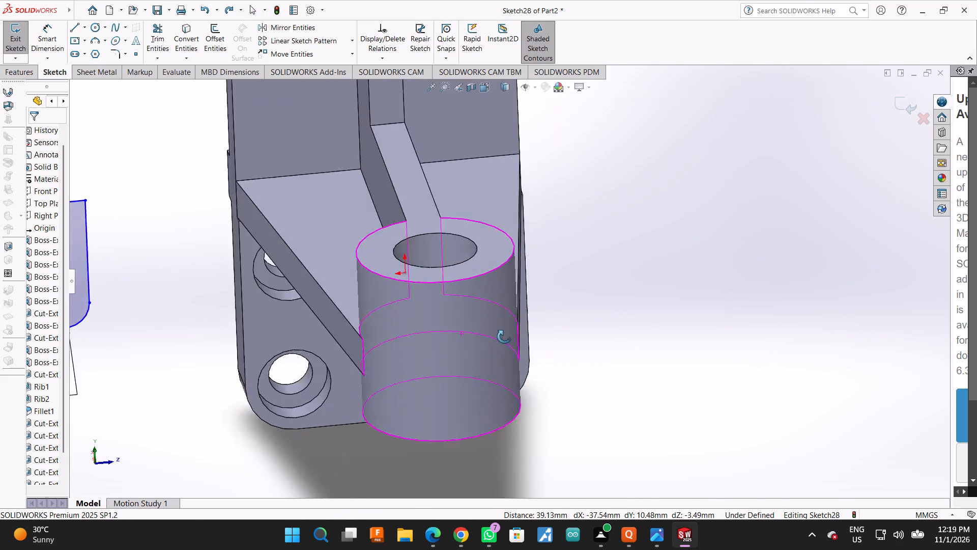
pyautogui.moveTo(504, 337); pyautogui.dragTo(505, 333, button='middle')
pyautogui.scroll(2, 482, 333)
pyautogui.scroll(2, 299, 306)
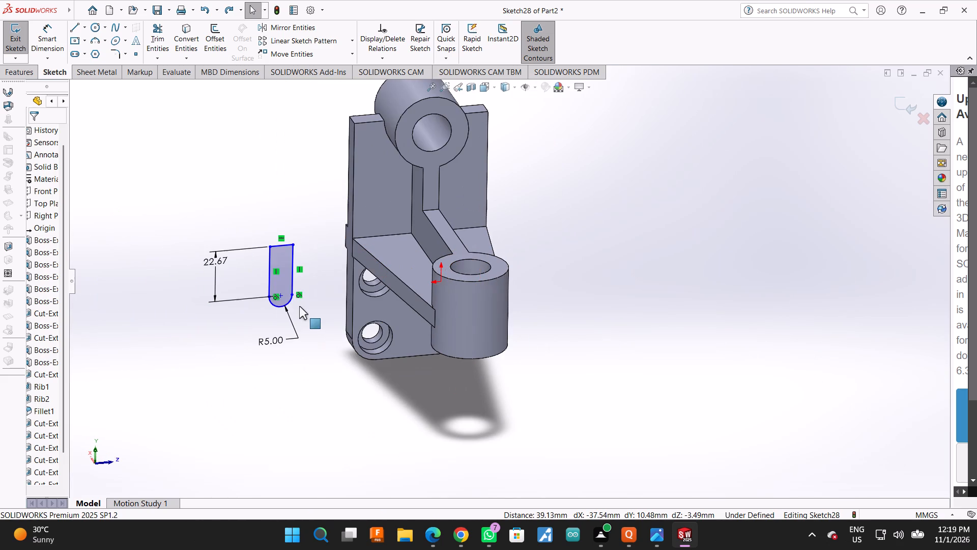
pyautogui.moveTo(196, 200); pyautogui.dragTo(333, 380)
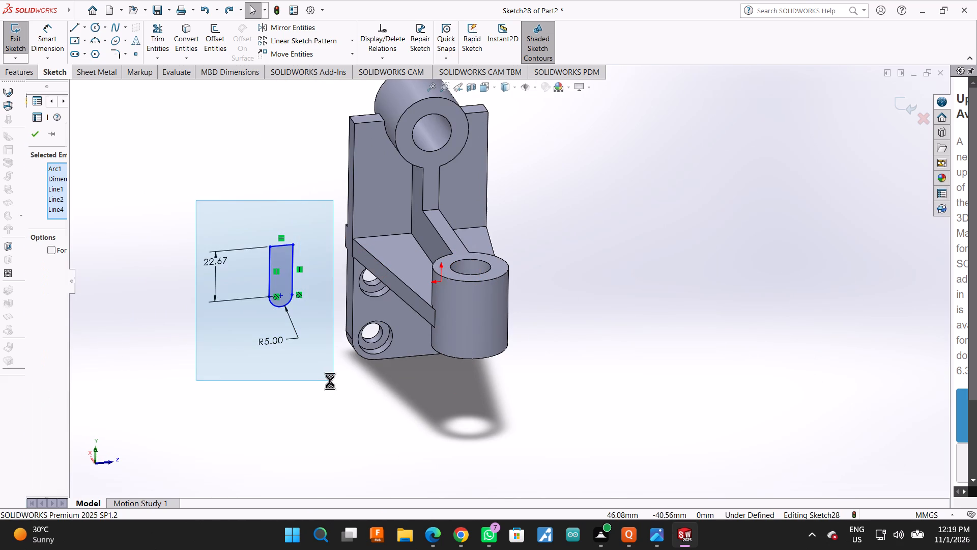
pyautogui.press('Delete')
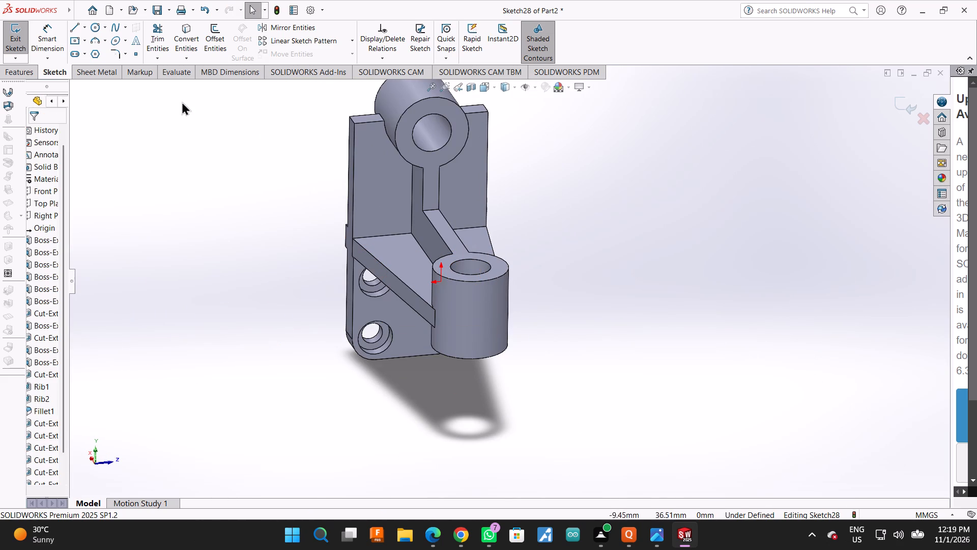
# Widen the feature tree so the full feature names are readable.
pyautogui.click(69, 282)
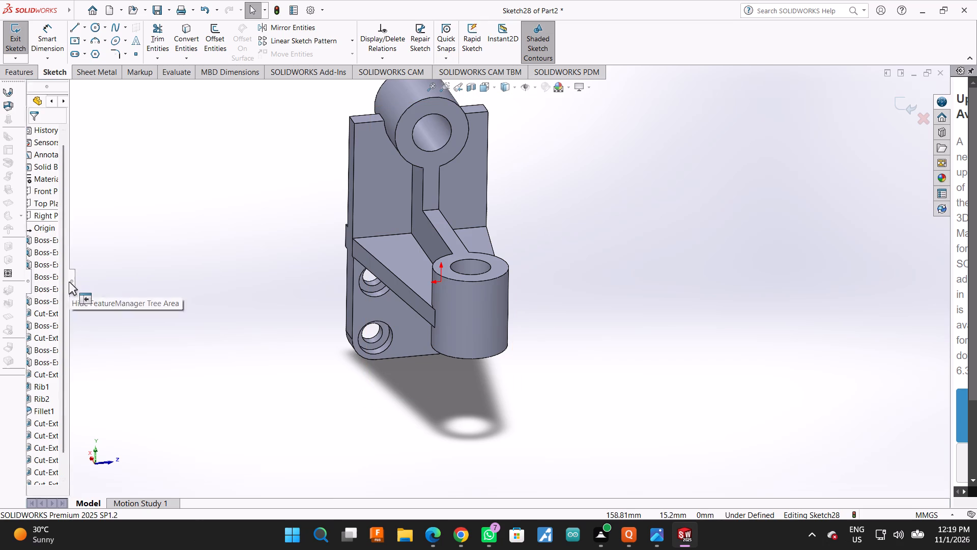
pyautogui.click(30, 279)
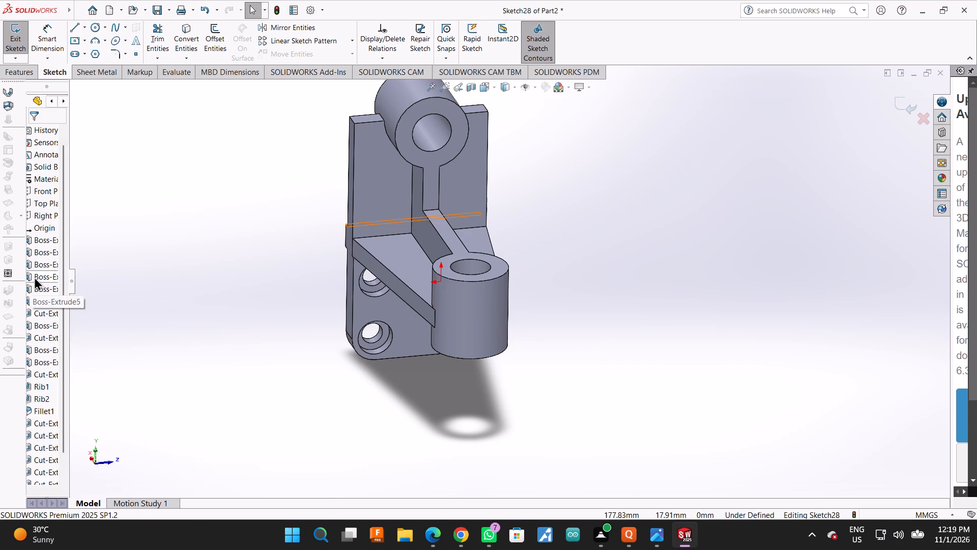
pyautogui.moveTo(69, 331); pyautogui.dragTo(119, 338)
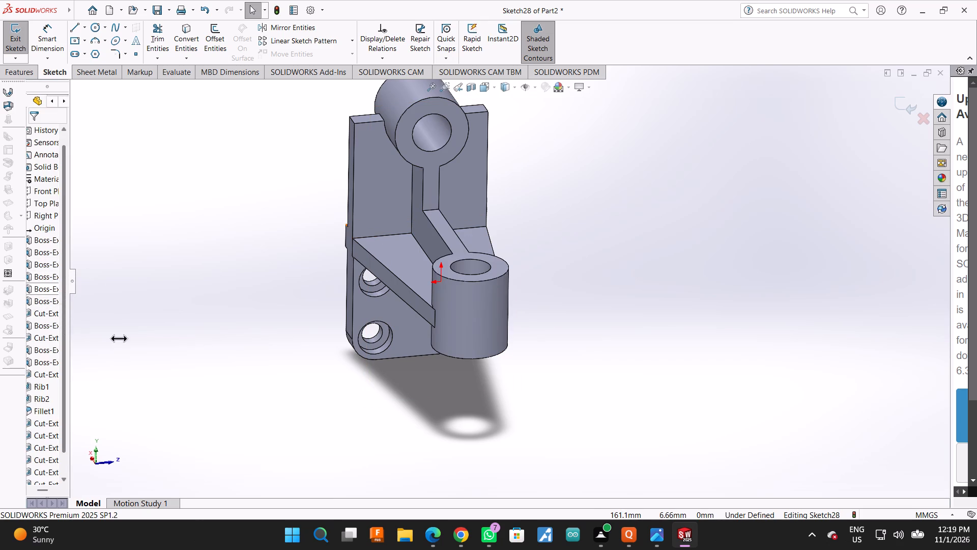
pyautogui.moveTo(119, 338); pyautogui.dragTo(147, 340)
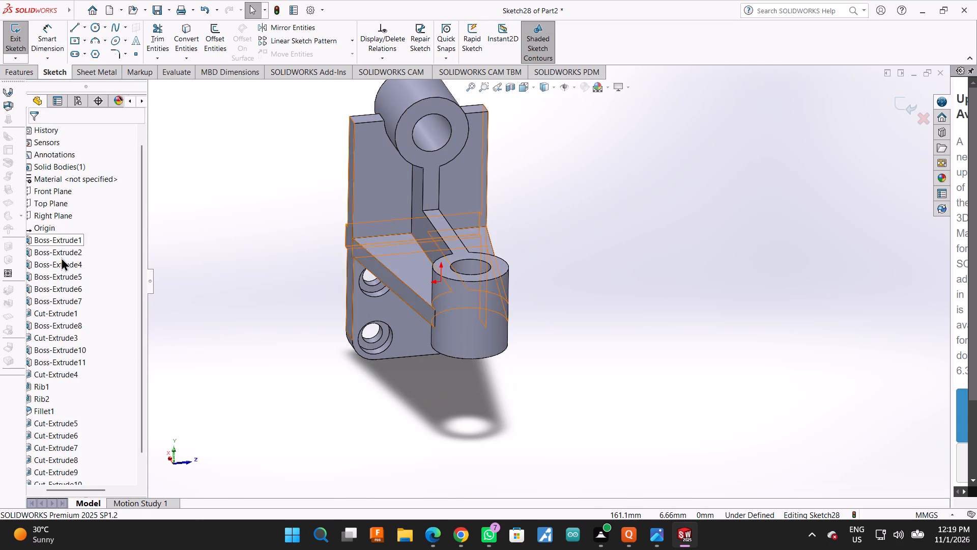
# Face the Top Plane squarely and close the emptied profile sketch.
pyautogui.scroll(-7, 51, 396)
pyautogui.scroll(9, 51, 396)
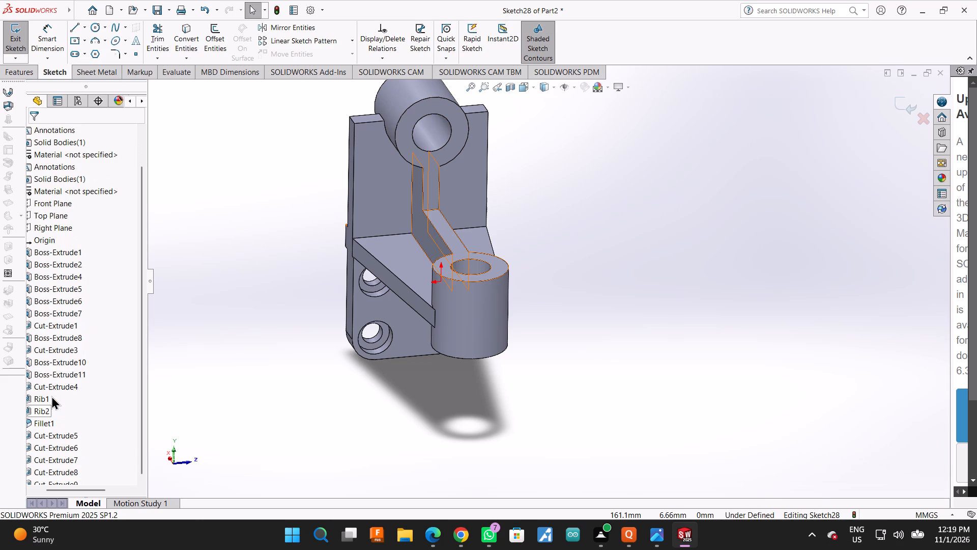
pyautogui.click(50, 213)
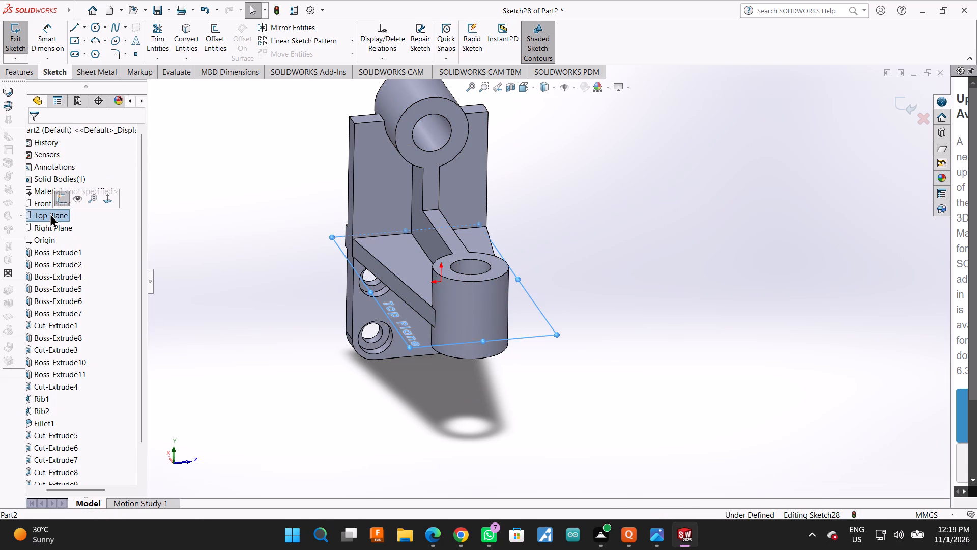
pyautogui.click(111, 194)
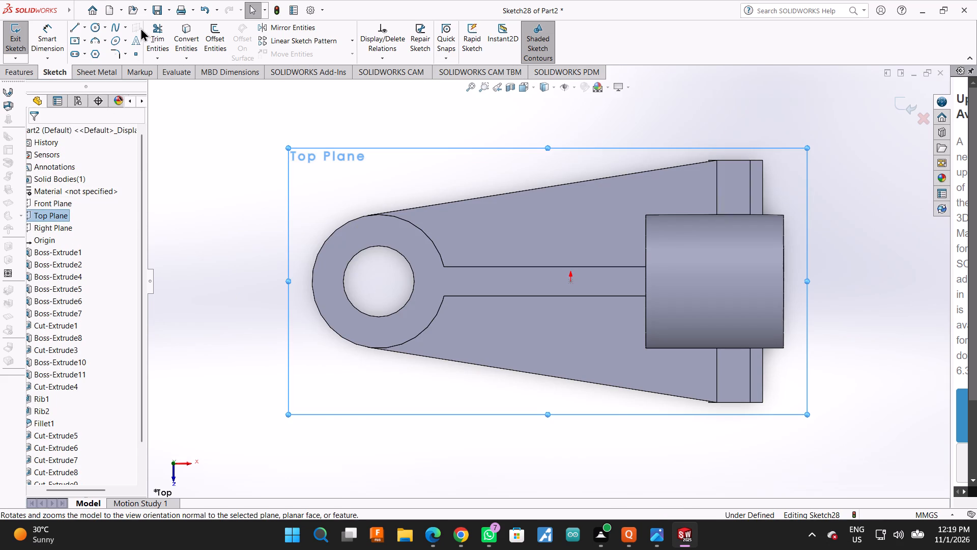
pyautogui.click(79, 23)
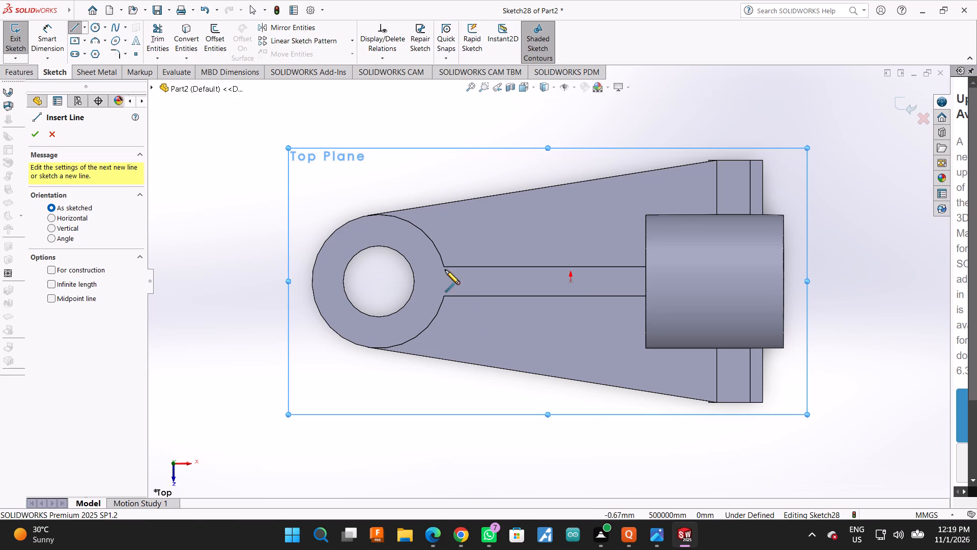
pyautogui.click(179, 91)
pyautogui.click(182, 86)
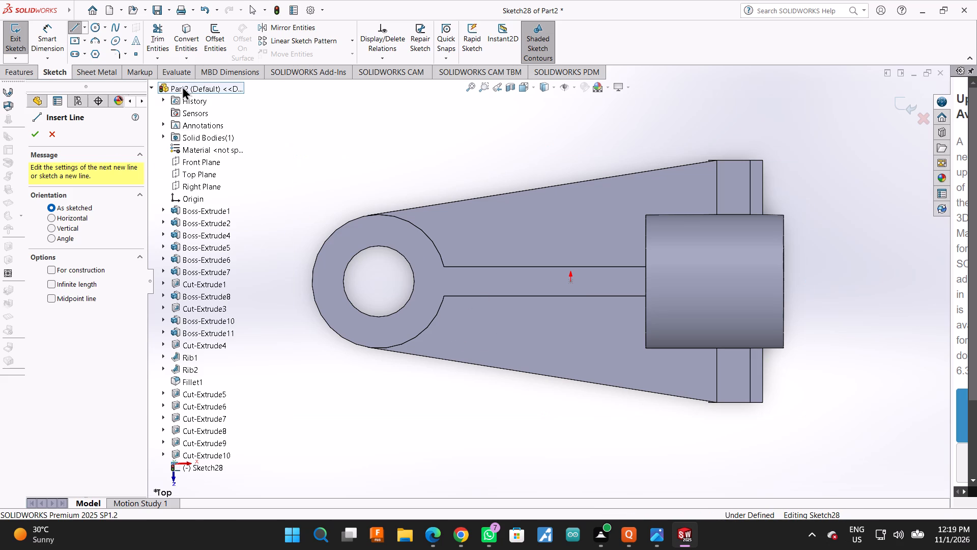
pyautogui.click(176, 173)
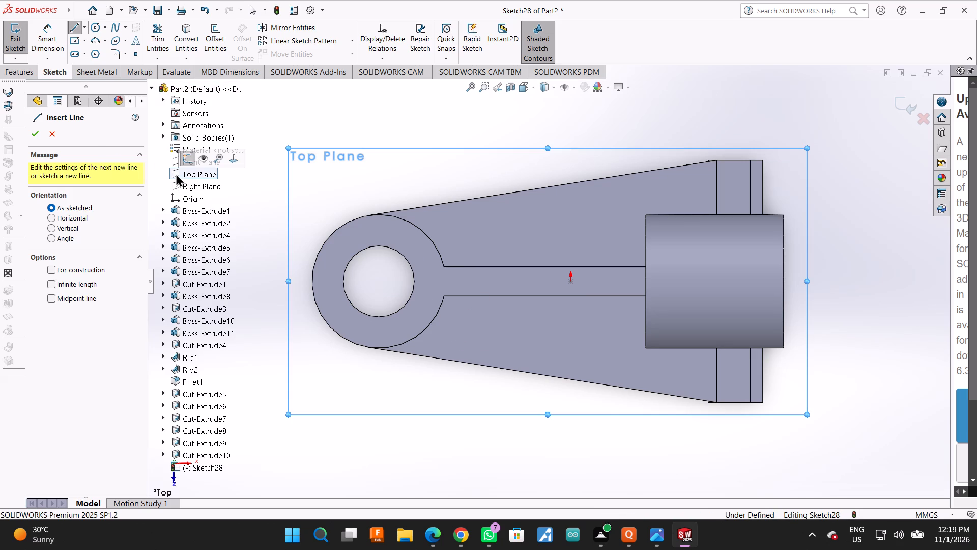
pyautogui.click(186, 158)
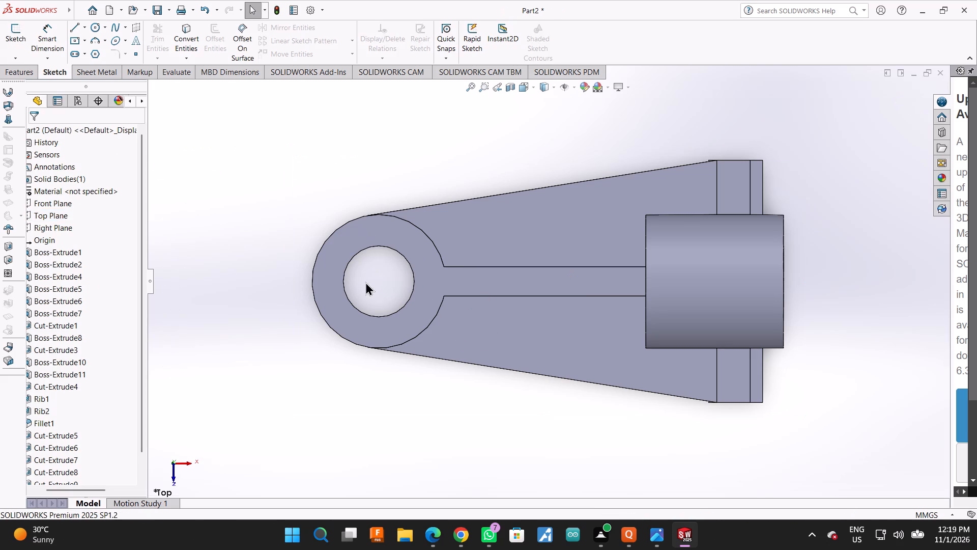
# Sketch an 8.5 mm horizontal line on the Top Plane from the vertical boss's hole edge, farthest from the back wall, to its centre.
pyautogui.click(71, 29)
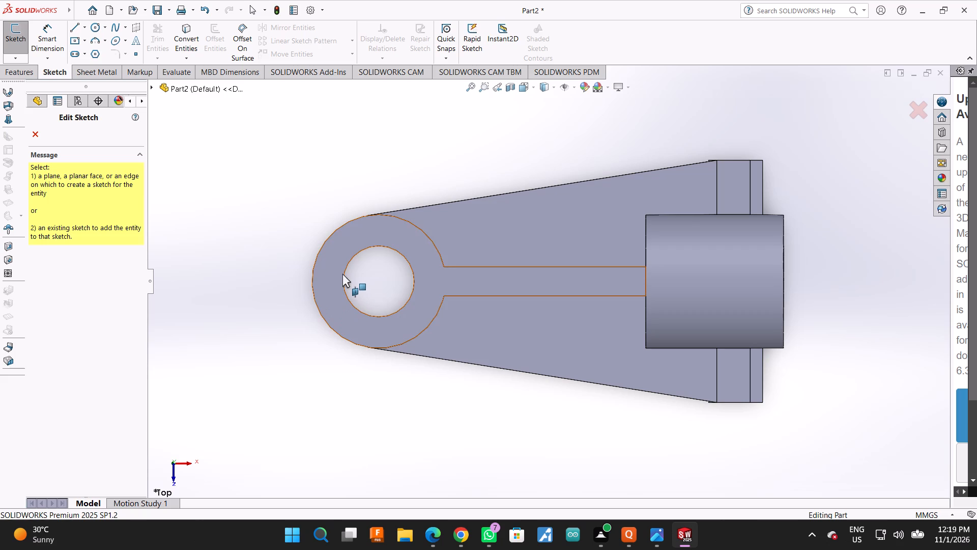
pyautogui.click(173, 91)
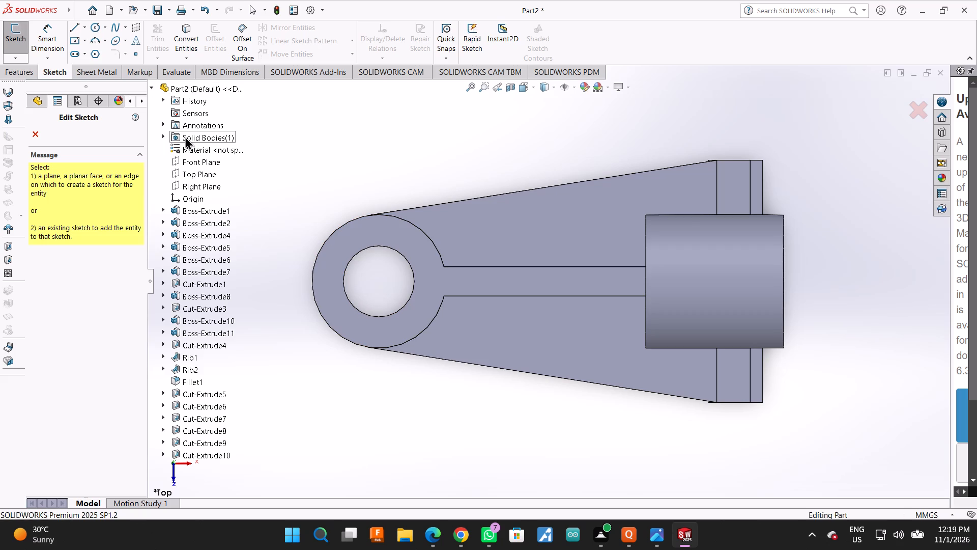
pyautogui.click(189, 176)
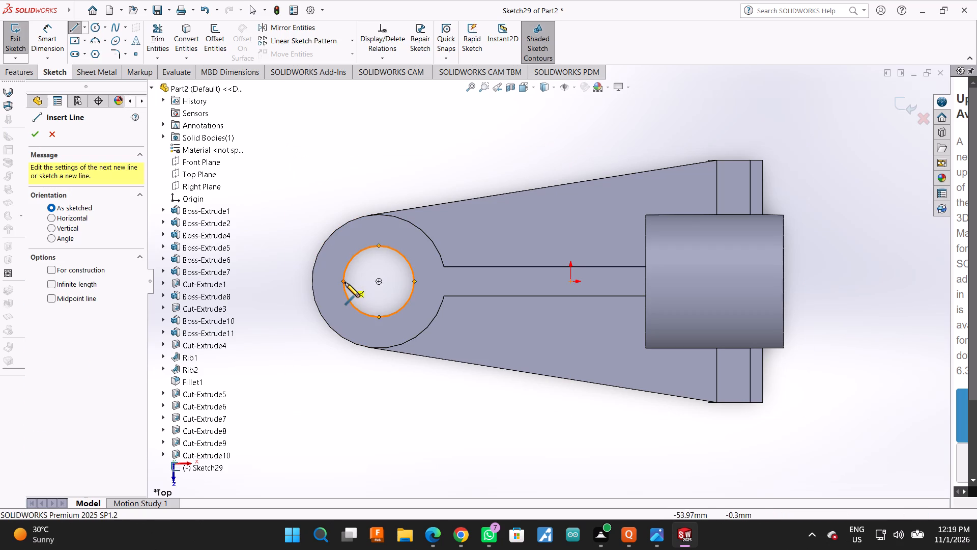
pyautogui.click(344, 284)
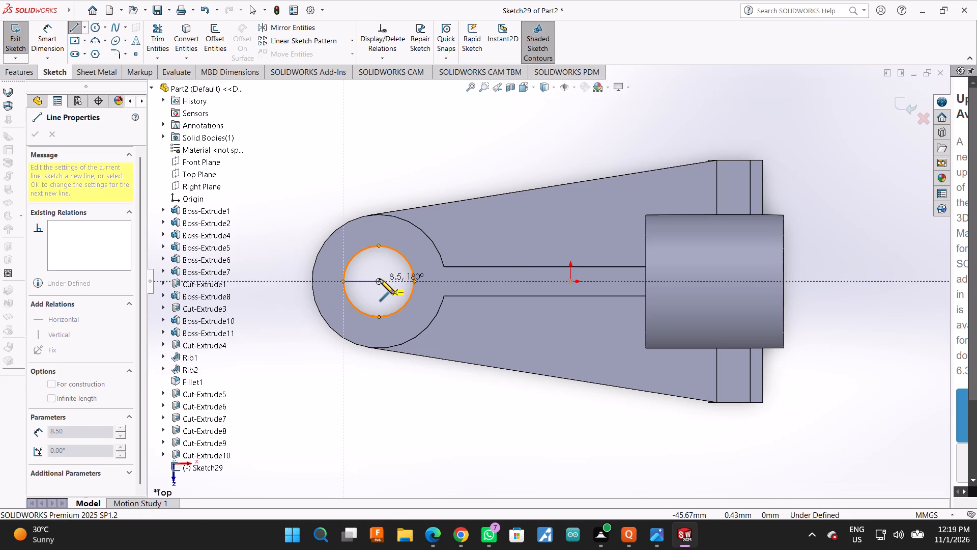
pyautogui.click(379, 281)
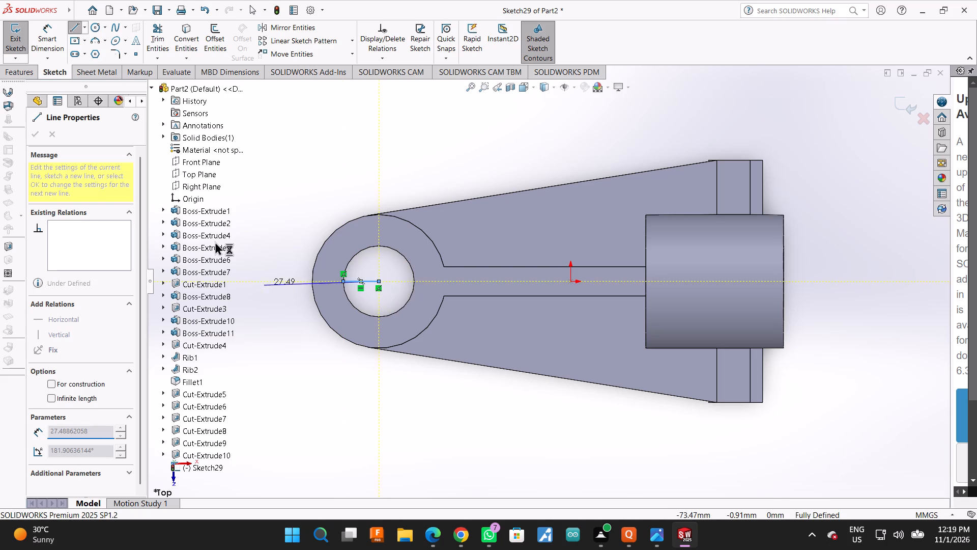
pyautogui.click(32, 68)
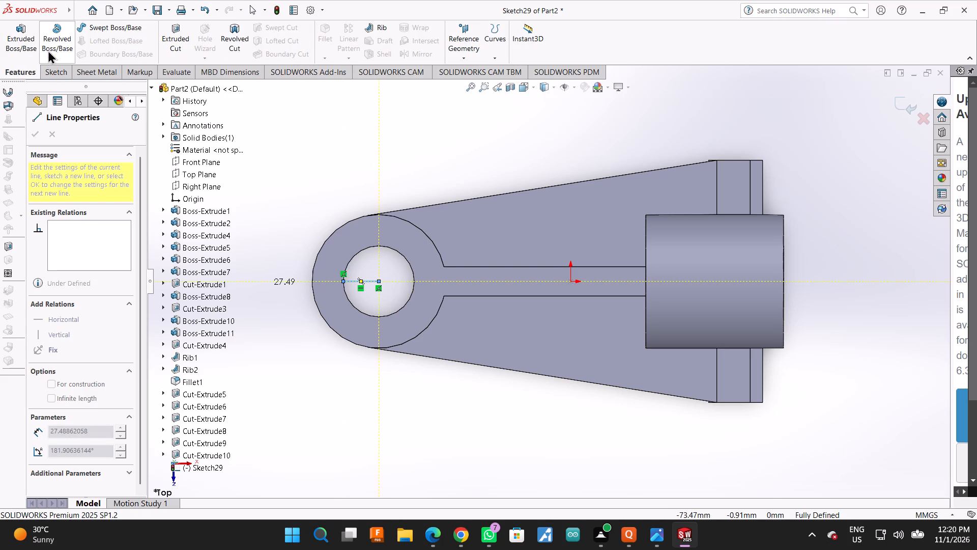
pyautogui.click(43, 76)
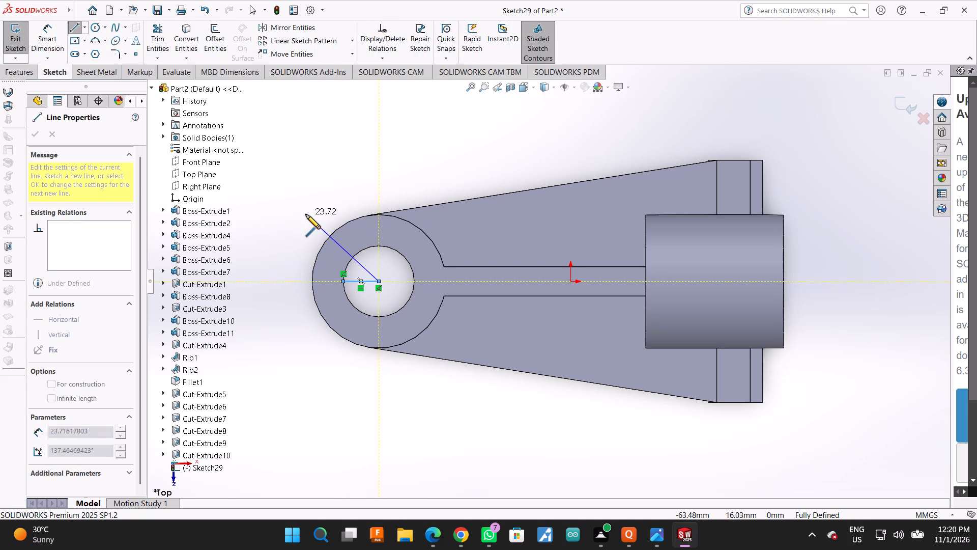
pyautogui.press('Escape')
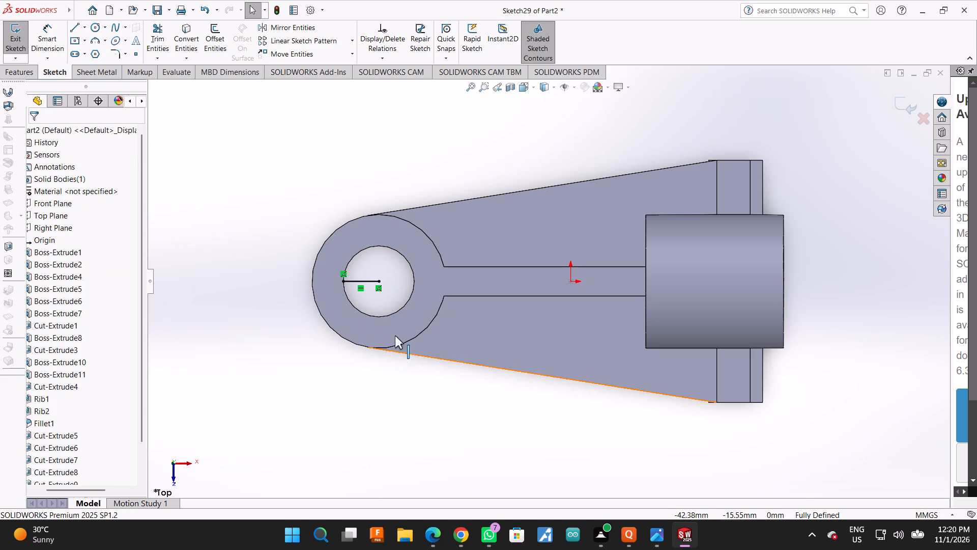
# Face the Right Plane squarely from the vertical boss's side and close the Top Plane line sketch.
pyautogui.click(8, 78)
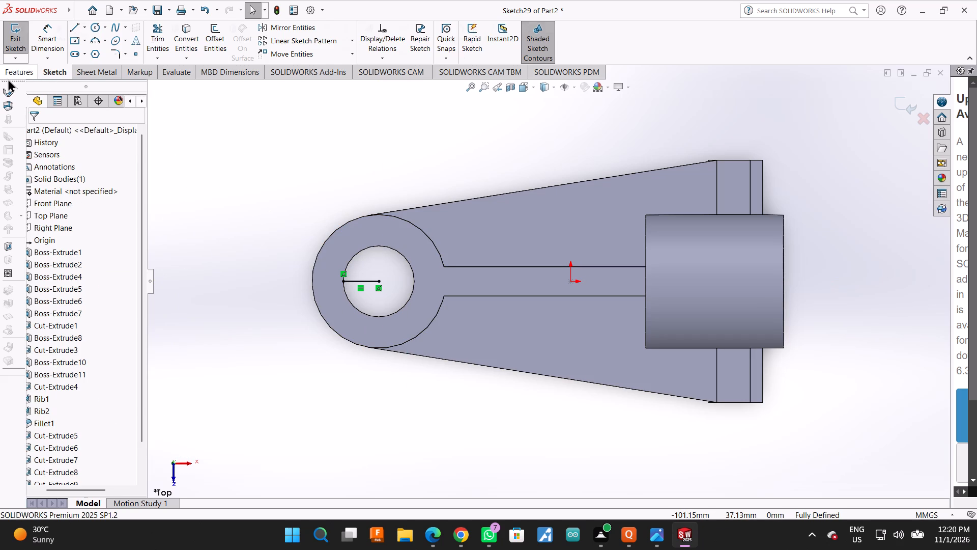
pyautogui.click(63, 221)
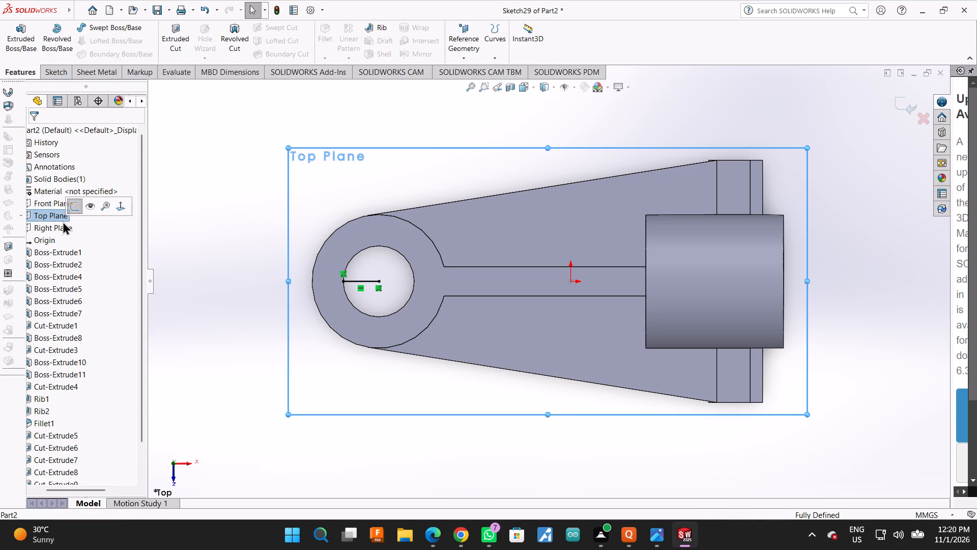
pyautogui.click(63, 230)
pyautogui.click(123, 213)
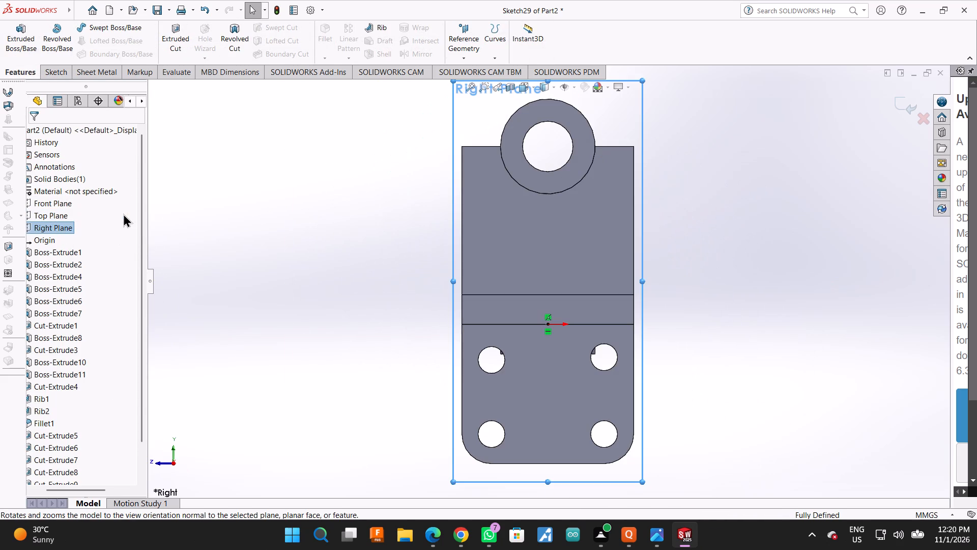
pyautogui.click(62, 224)
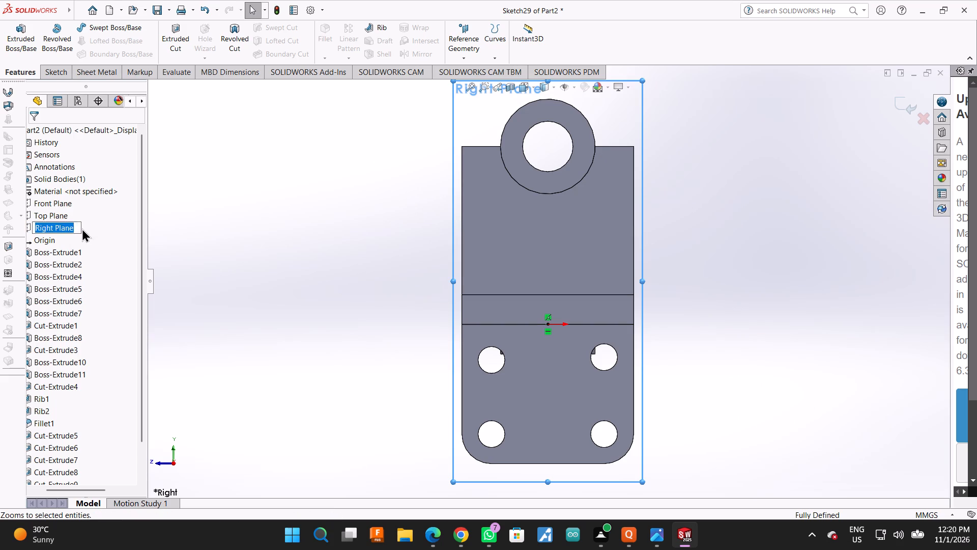
pyautogui.click(82, 228)
pyautogui.click(134, 215)
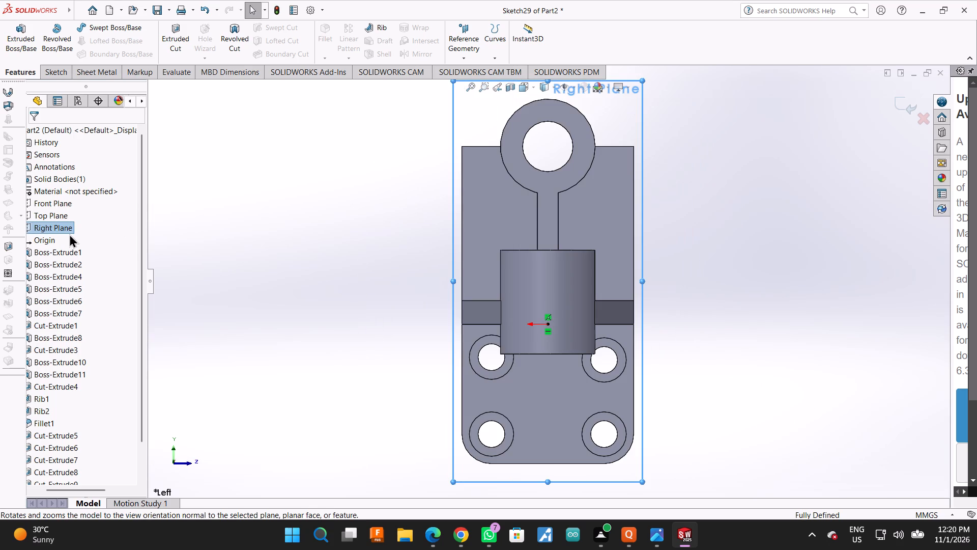
pyautogui.click(69, 234)
pyautogui.click(72, 227)
pyautogui.click(83, 215)
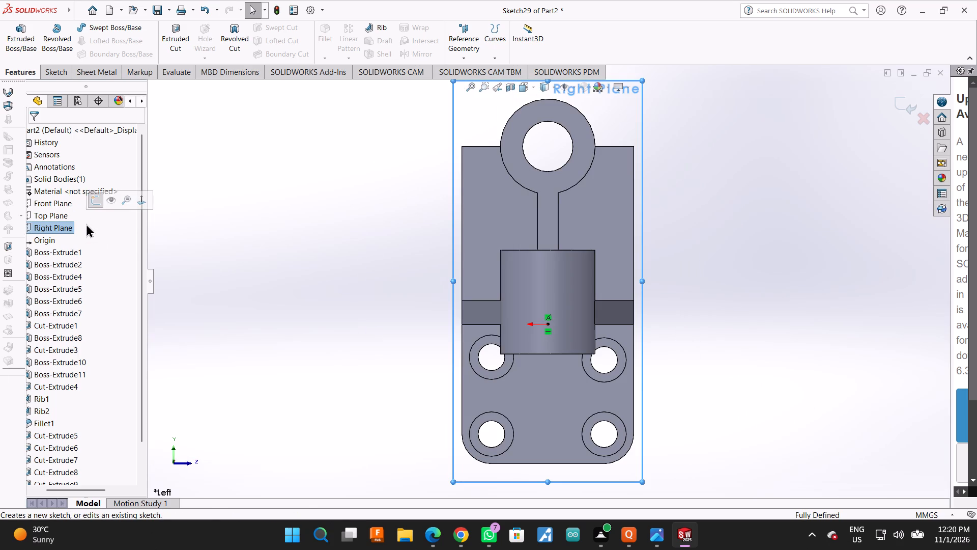
pyautogui.click(94, 204)
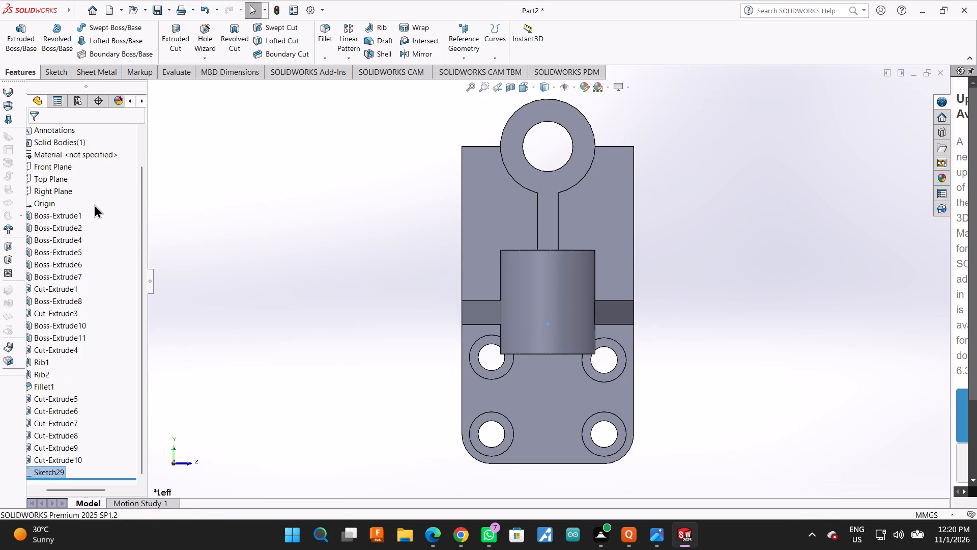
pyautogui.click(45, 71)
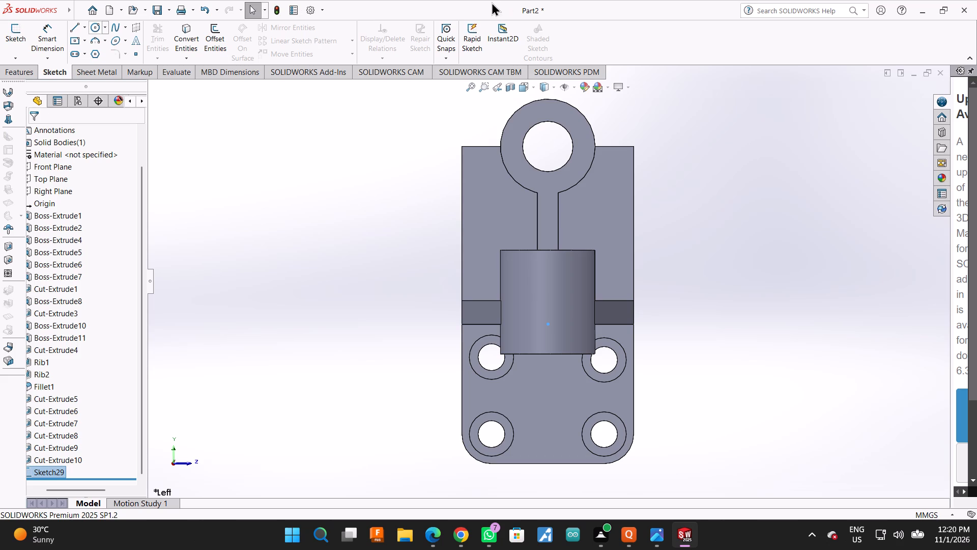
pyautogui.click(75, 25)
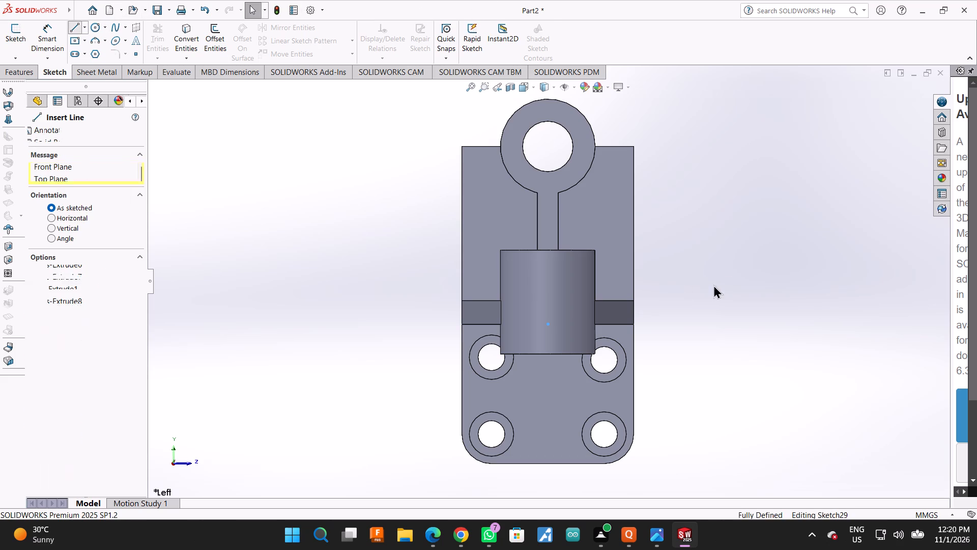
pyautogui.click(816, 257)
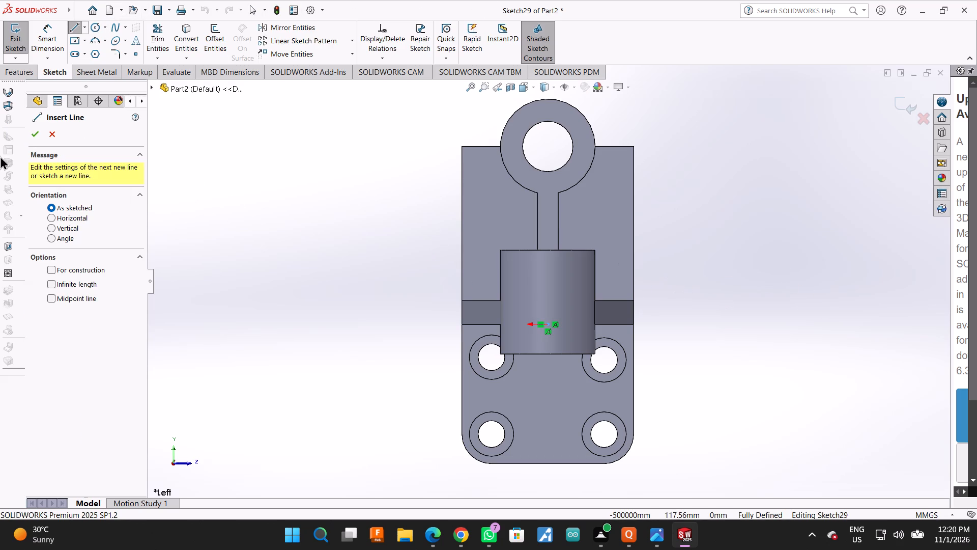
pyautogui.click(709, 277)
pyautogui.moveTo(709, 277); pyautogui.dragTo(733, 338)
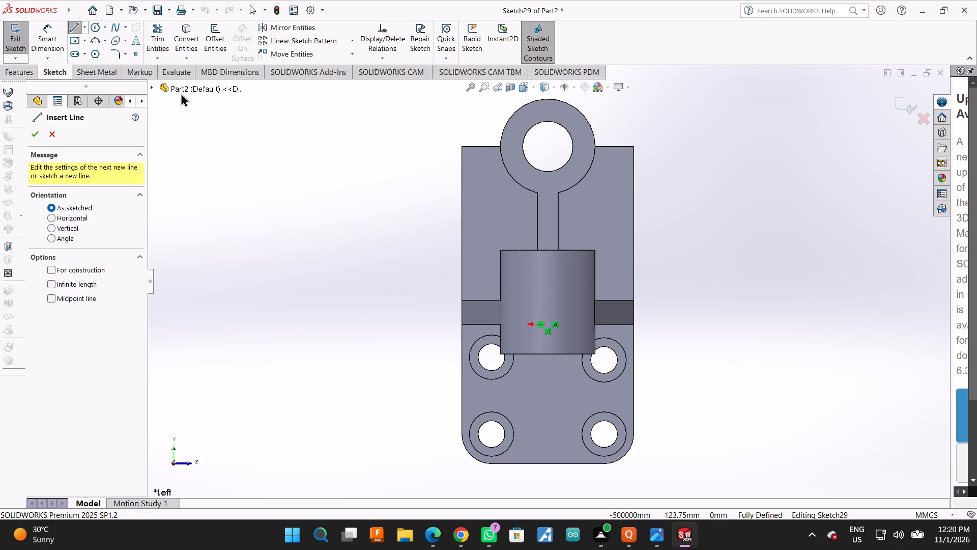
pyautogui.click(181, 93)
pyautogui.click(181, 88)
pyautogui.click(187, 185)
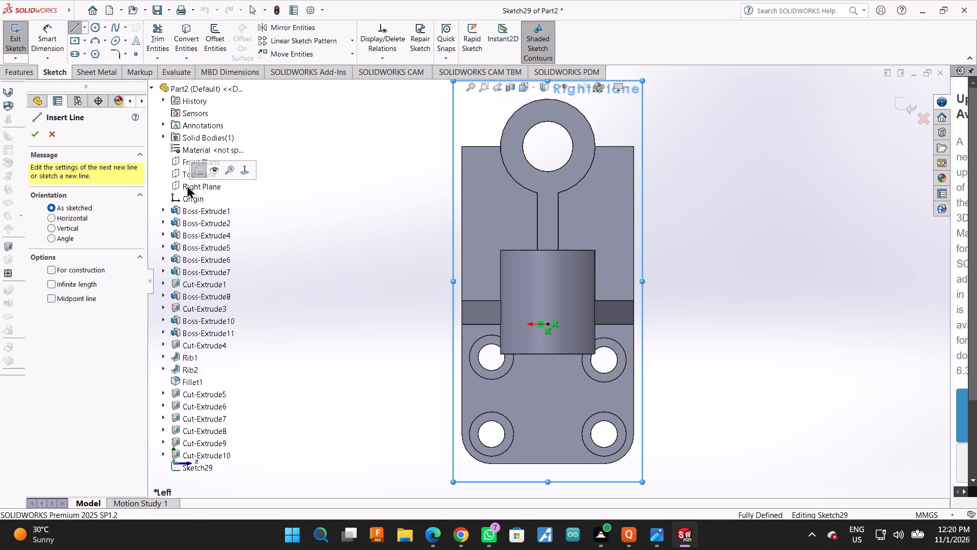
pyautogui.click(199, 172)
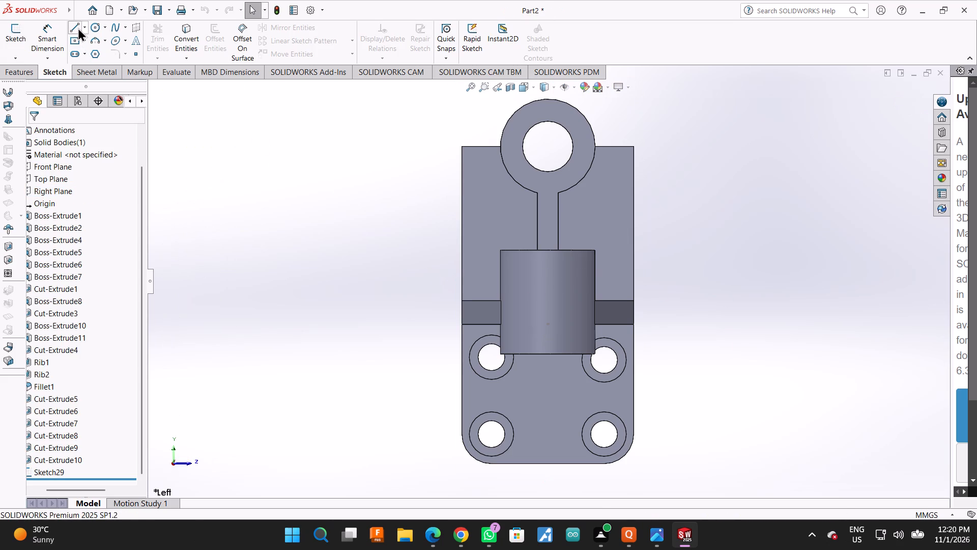
# Sketch a closed U-shaped profile on the Right Plane beside the bracket, about 10 mm wide with straight sides about 26.8 mm and a tangent-arc bottom.
pyautogui.click(77, 28)
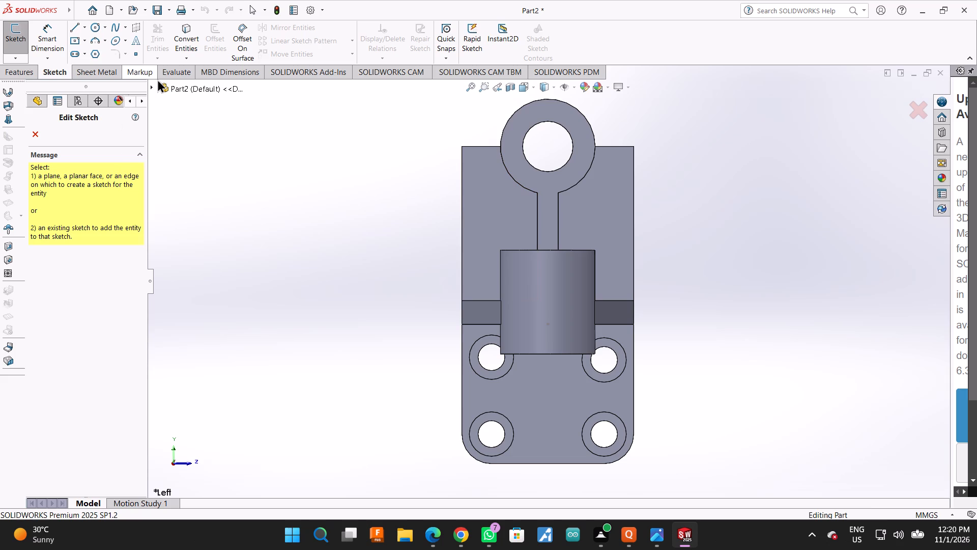
pyautogui.click(164, 86)
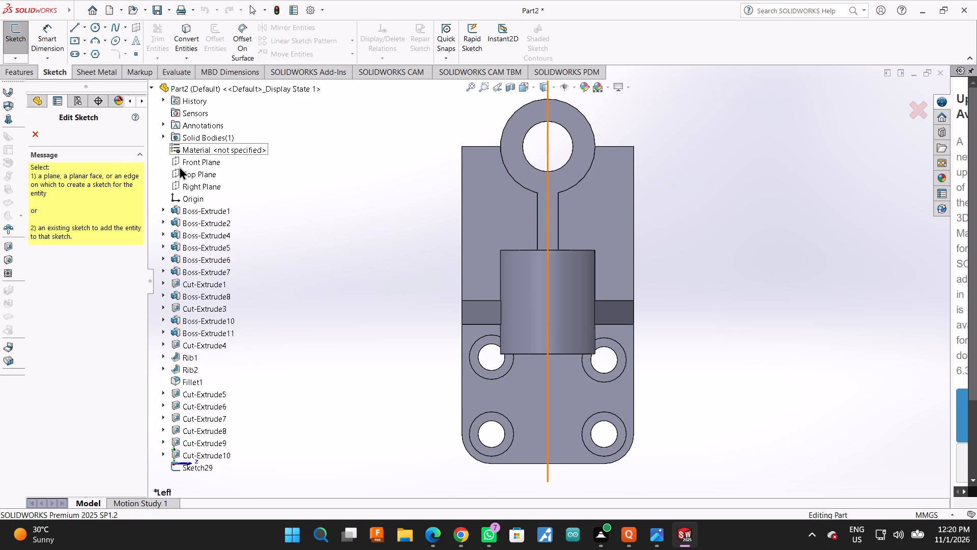
pyautogui.click(182, 184)
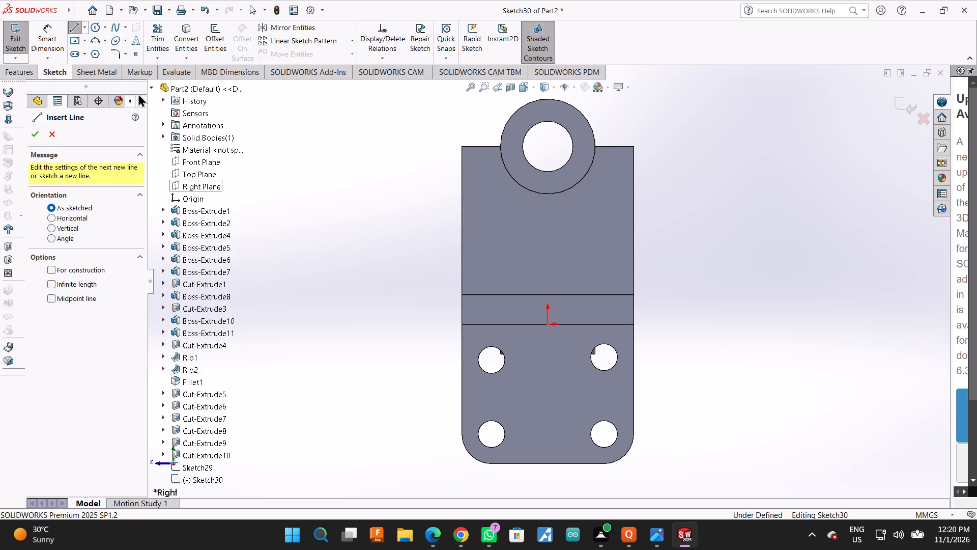
pyautogui.click(677, 240)
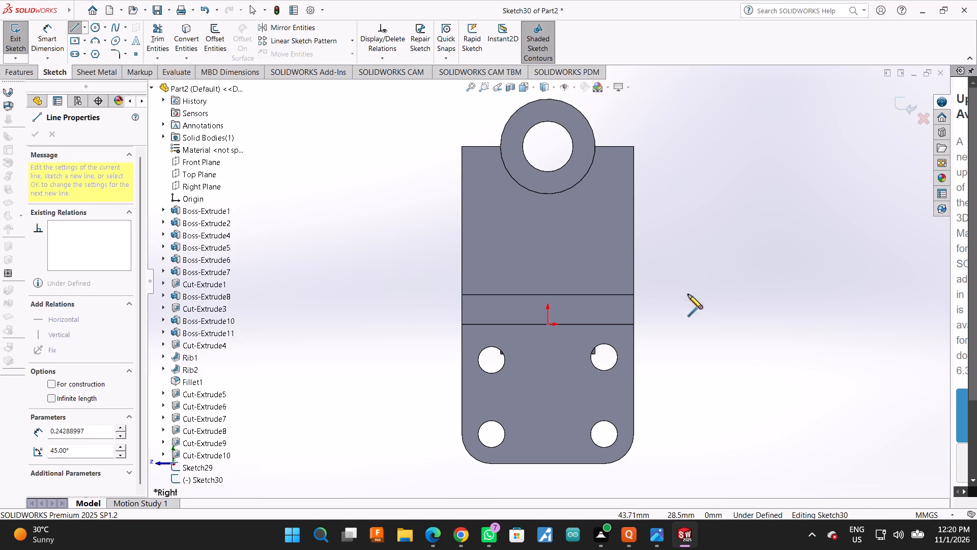
pyautogui.click(675, 320)
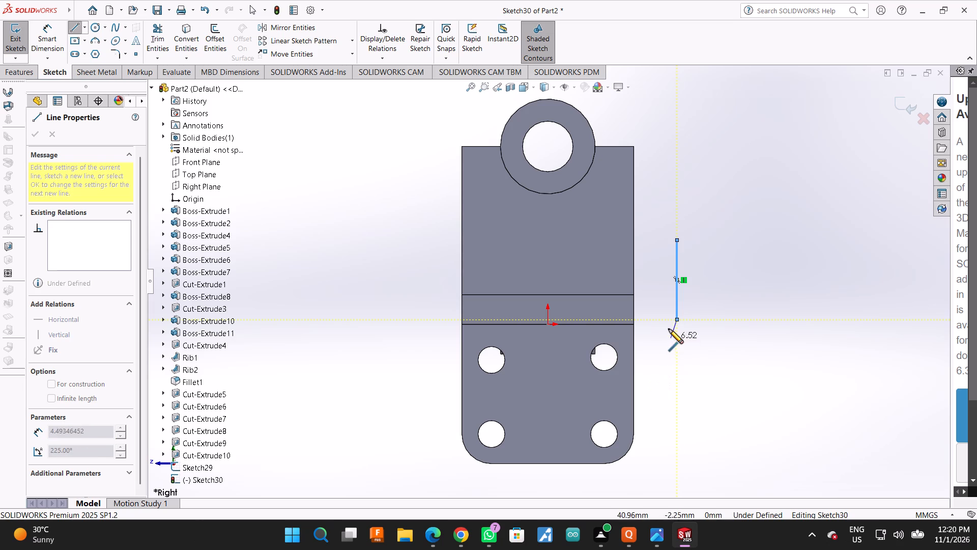
pyautogui.click(706, 323)
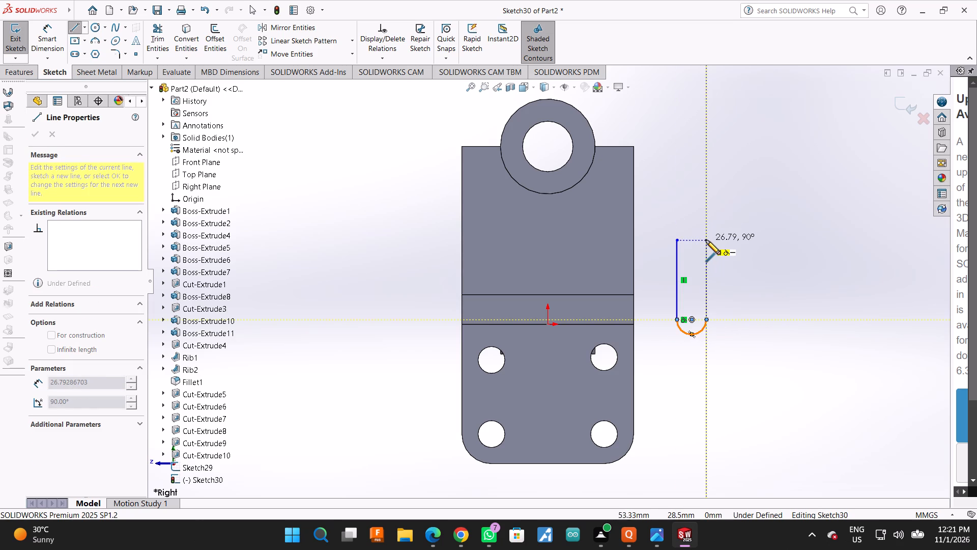
pyautogui.click(706, 240)
pyautogui.click(679, 240)
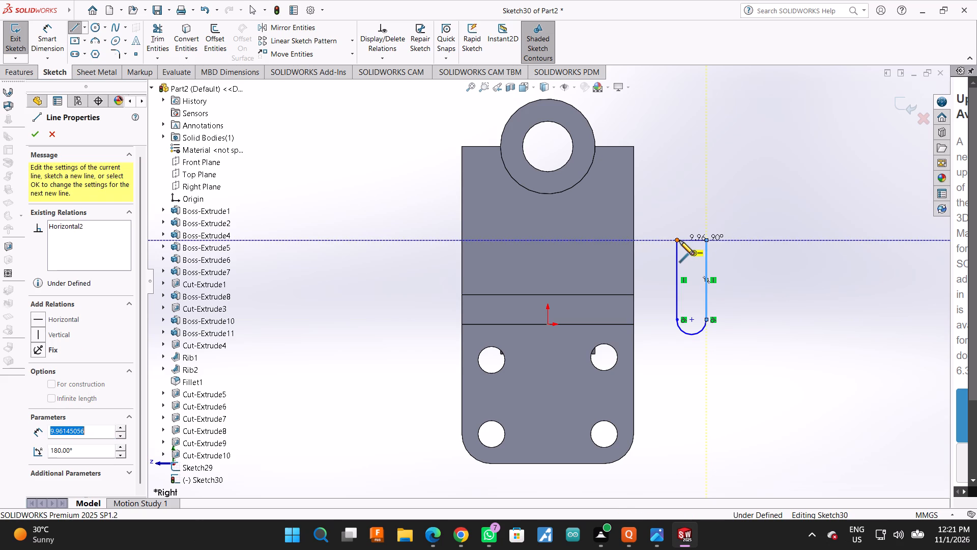
# Dimension the U-shaped profile's straight height from its top line to the arc centre as 10 mm.
pyautogui.click(32, 130)
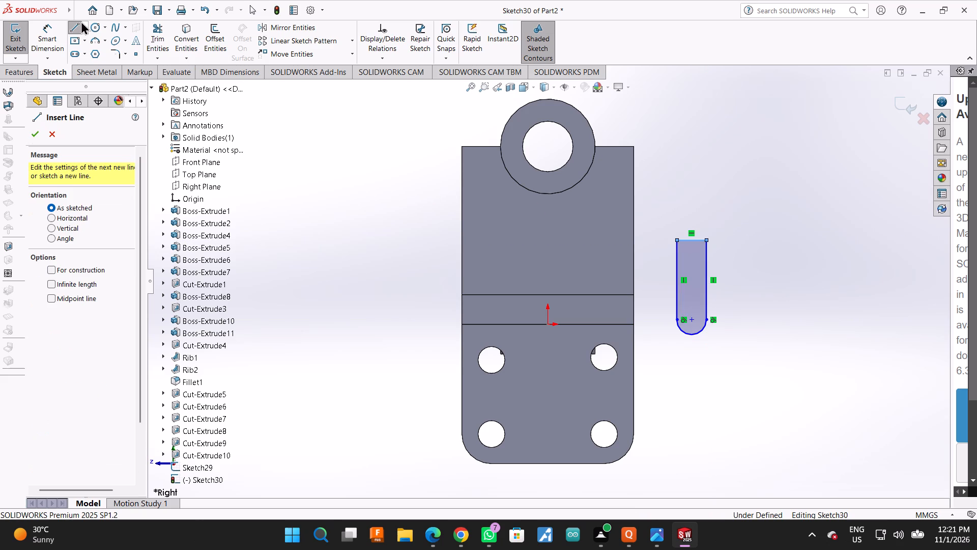
pyautogui.click(51, 27)
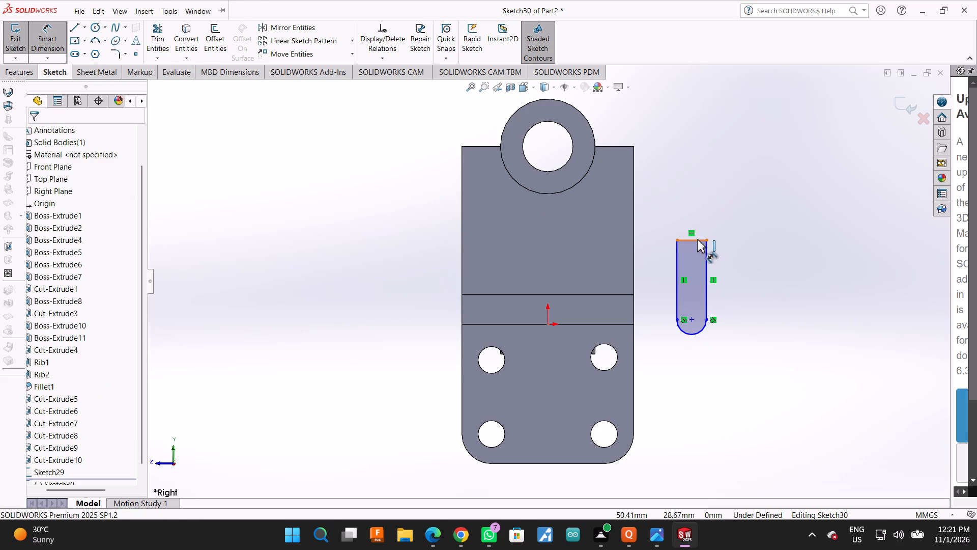
pyautogui.click(697, 239)
pyautogui.click(691, 318)
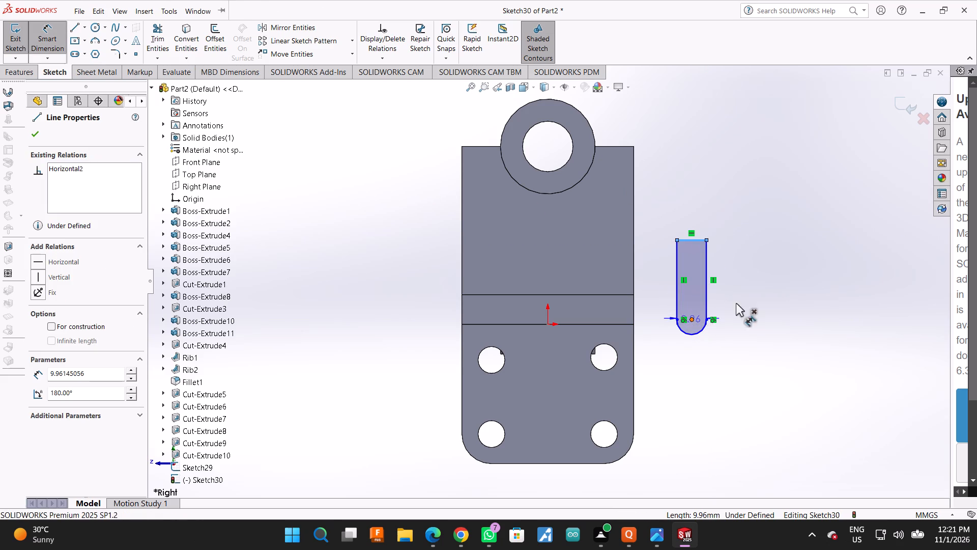
pyautogui.click(762, 274)
pyautogui.write('10')
pyautogui.press('Return')
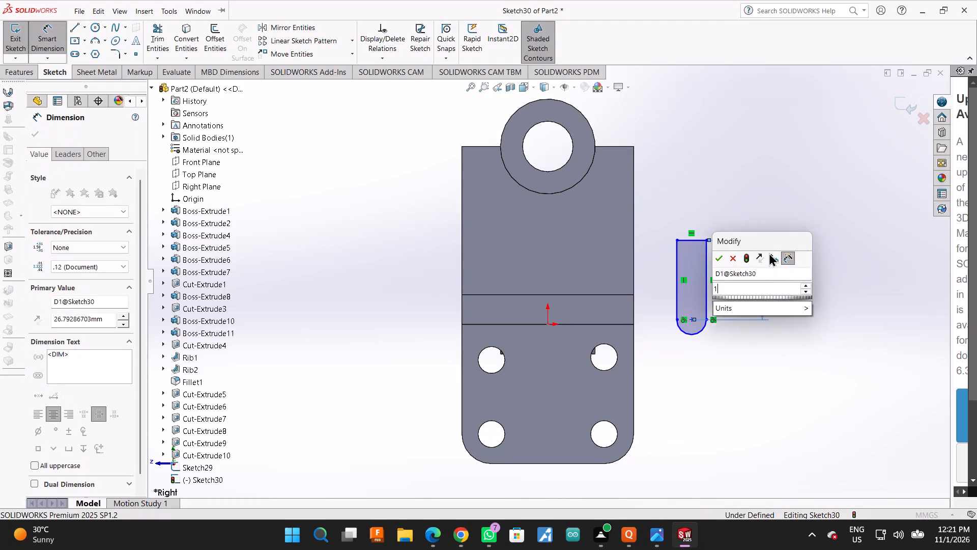
# Dimension the U-shaped profile's bottom arc with a 5 mm radius.
pyautogui.click(704, 330)
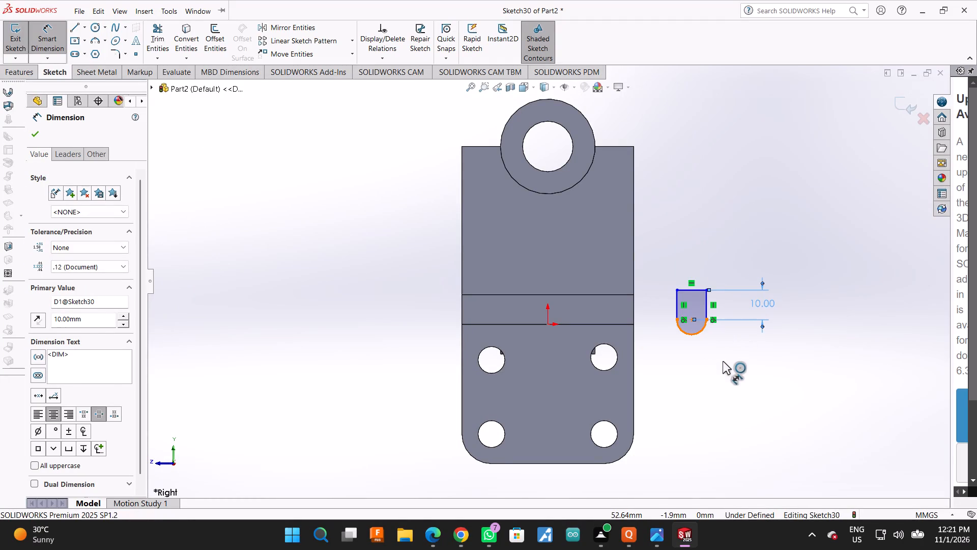
pyautogui.click(725, 363)
pyautogui.press('5')
pyautogui.press('Return')
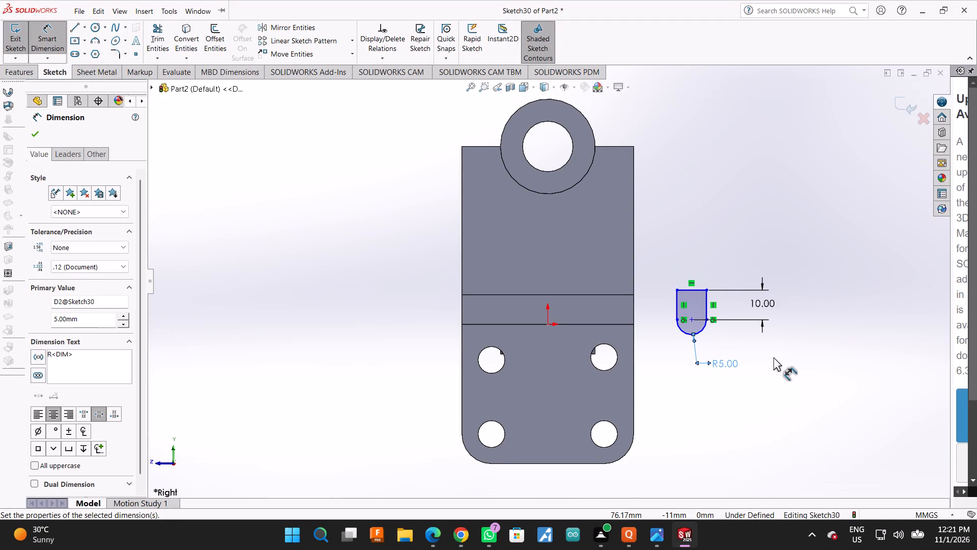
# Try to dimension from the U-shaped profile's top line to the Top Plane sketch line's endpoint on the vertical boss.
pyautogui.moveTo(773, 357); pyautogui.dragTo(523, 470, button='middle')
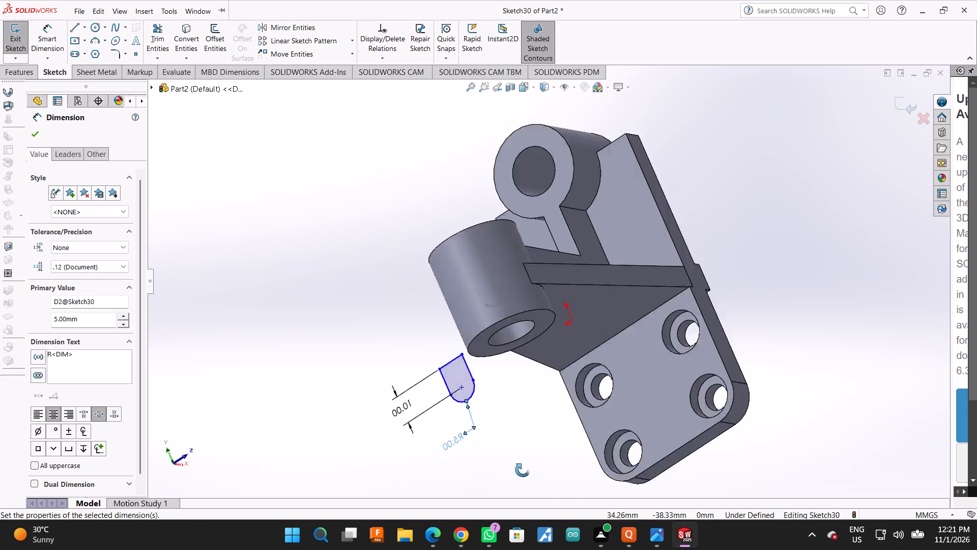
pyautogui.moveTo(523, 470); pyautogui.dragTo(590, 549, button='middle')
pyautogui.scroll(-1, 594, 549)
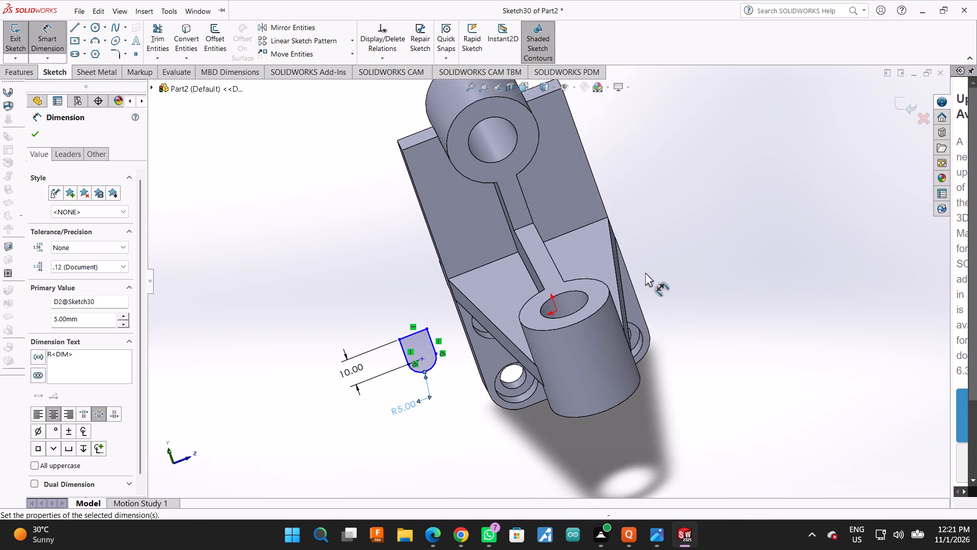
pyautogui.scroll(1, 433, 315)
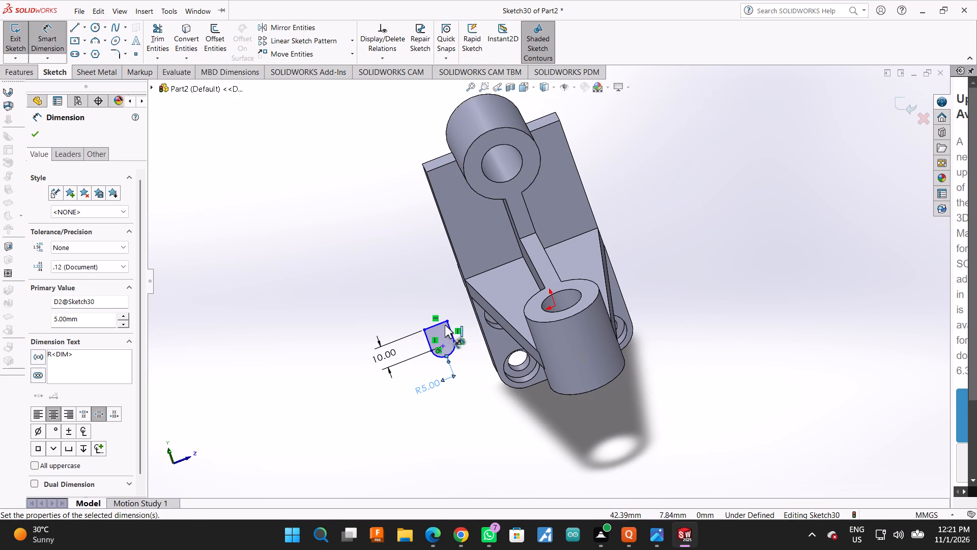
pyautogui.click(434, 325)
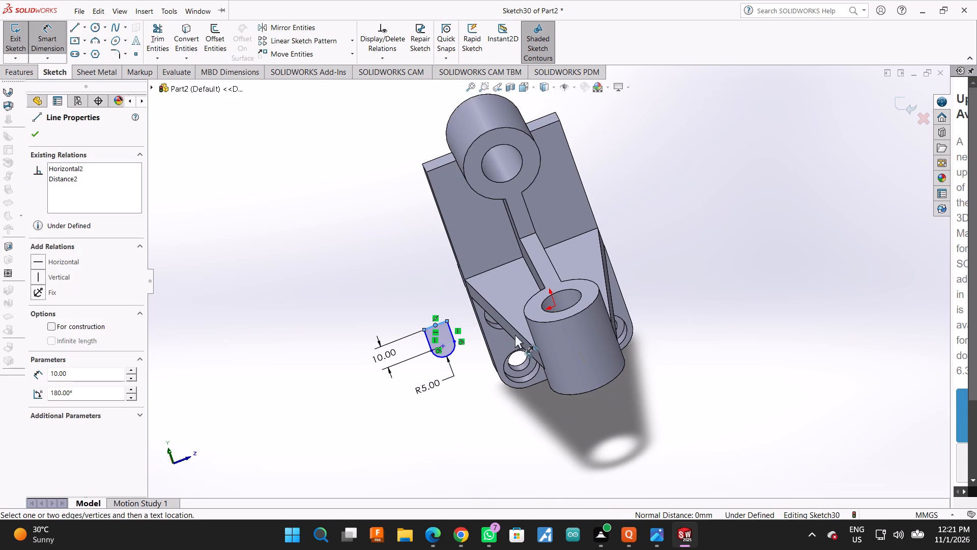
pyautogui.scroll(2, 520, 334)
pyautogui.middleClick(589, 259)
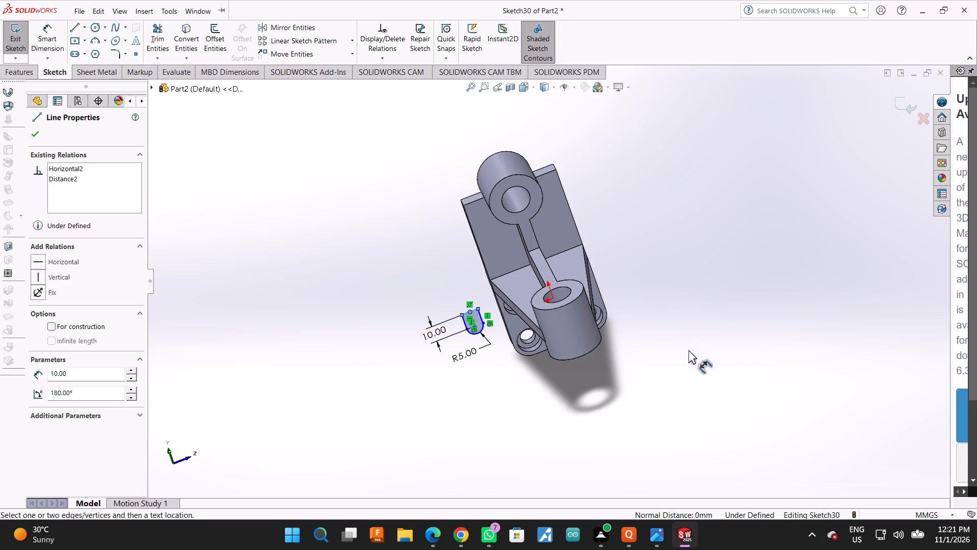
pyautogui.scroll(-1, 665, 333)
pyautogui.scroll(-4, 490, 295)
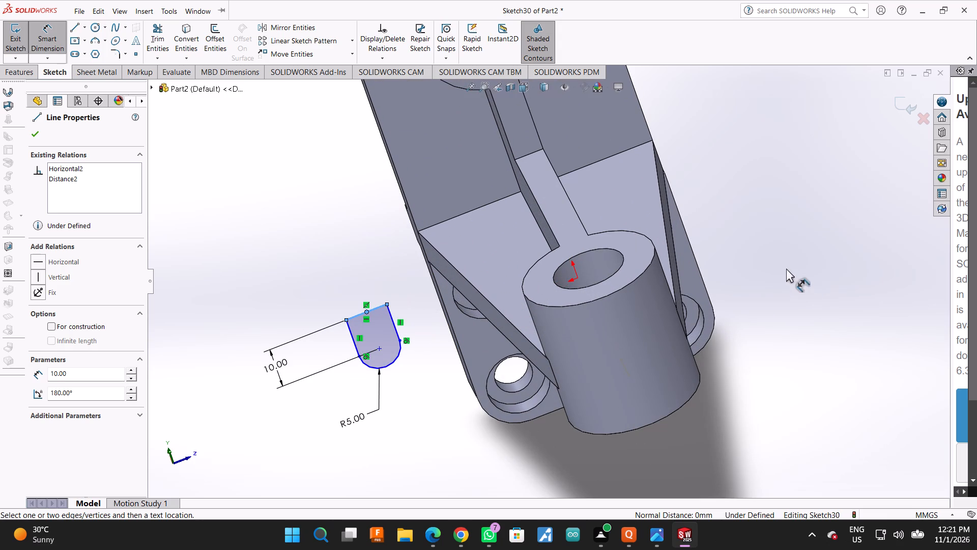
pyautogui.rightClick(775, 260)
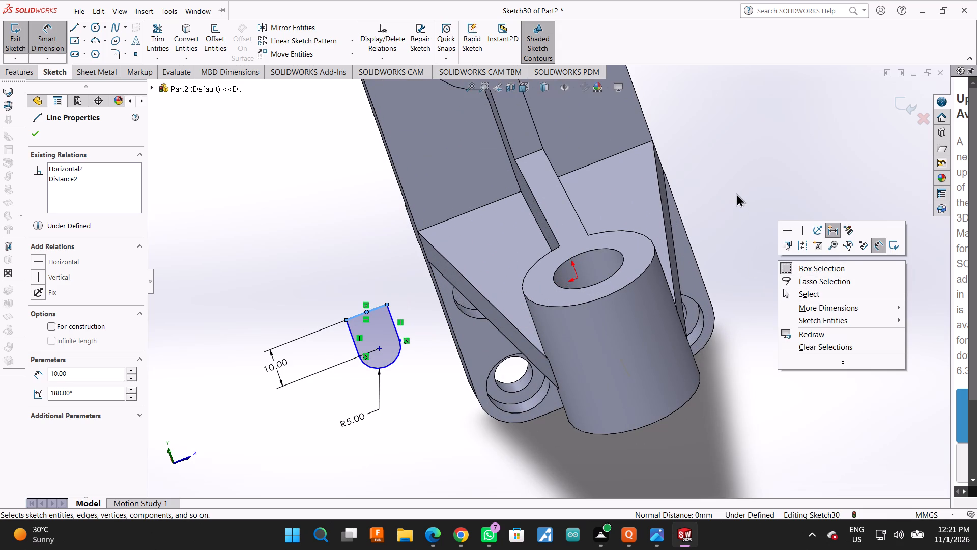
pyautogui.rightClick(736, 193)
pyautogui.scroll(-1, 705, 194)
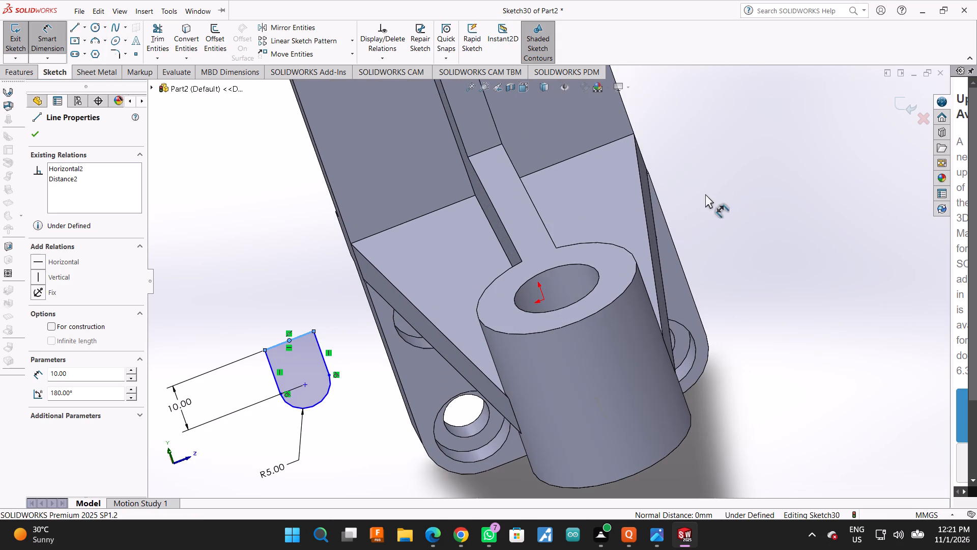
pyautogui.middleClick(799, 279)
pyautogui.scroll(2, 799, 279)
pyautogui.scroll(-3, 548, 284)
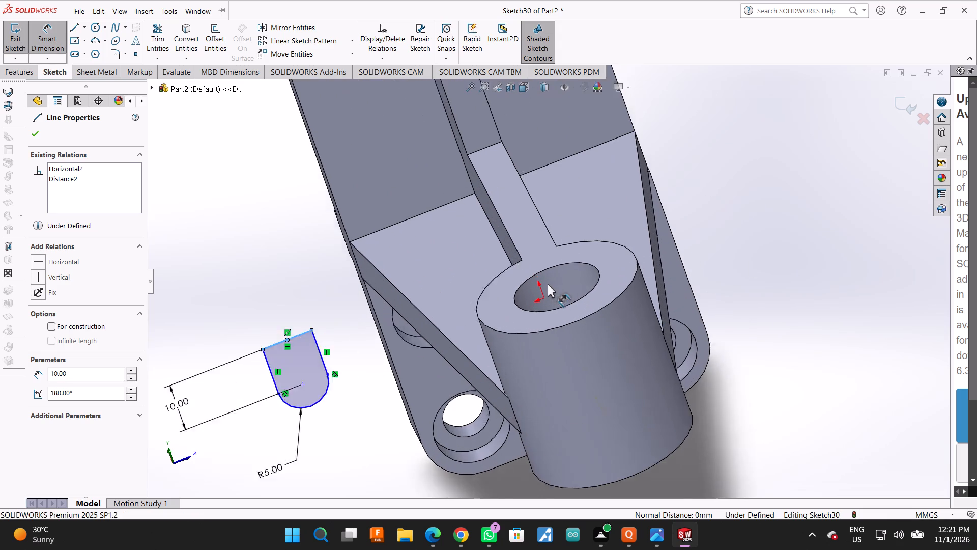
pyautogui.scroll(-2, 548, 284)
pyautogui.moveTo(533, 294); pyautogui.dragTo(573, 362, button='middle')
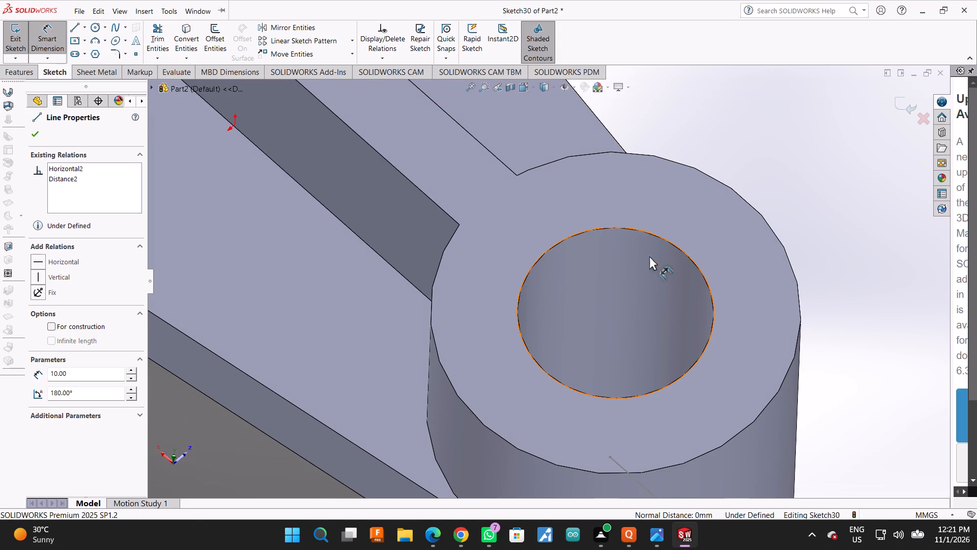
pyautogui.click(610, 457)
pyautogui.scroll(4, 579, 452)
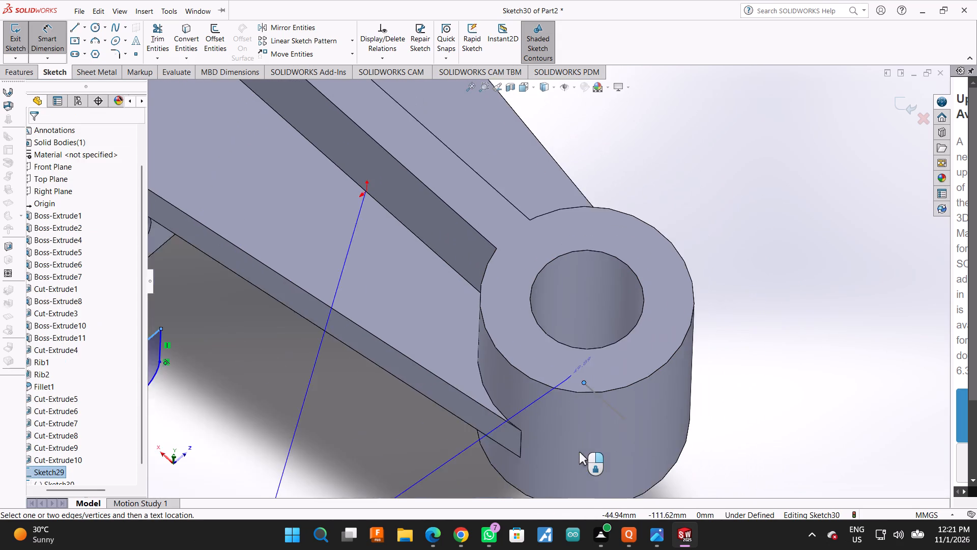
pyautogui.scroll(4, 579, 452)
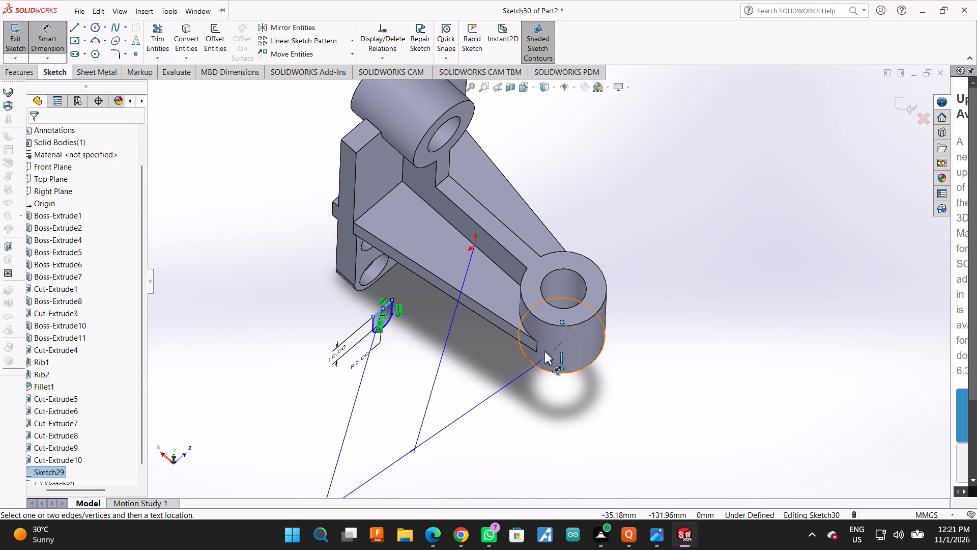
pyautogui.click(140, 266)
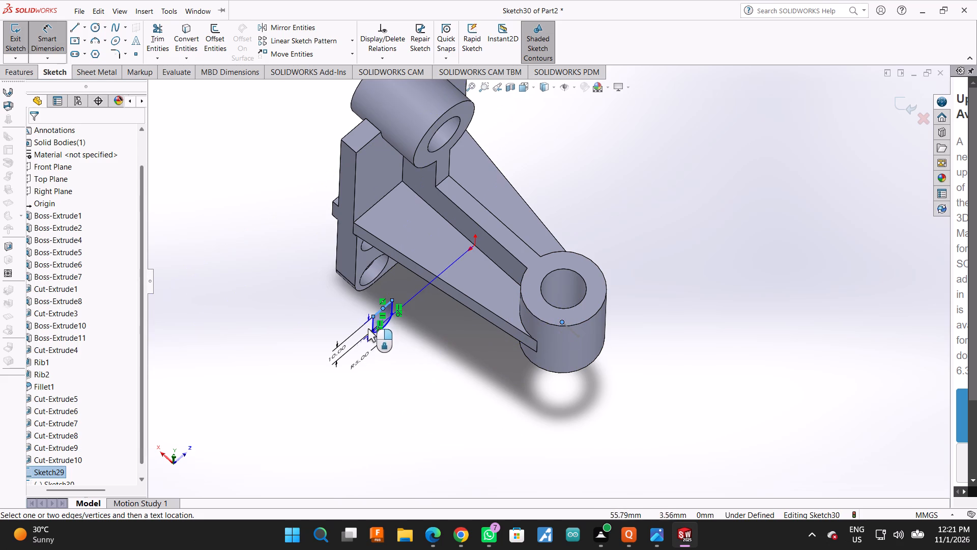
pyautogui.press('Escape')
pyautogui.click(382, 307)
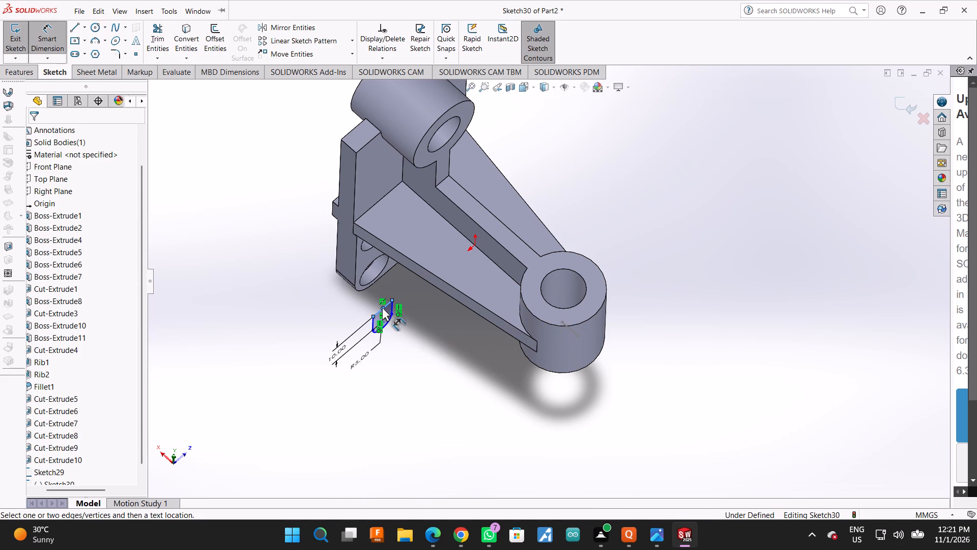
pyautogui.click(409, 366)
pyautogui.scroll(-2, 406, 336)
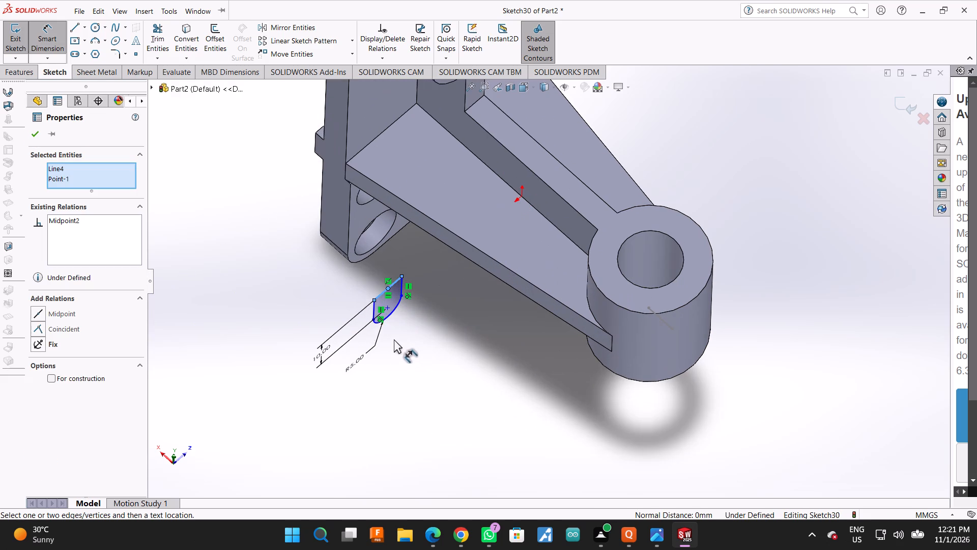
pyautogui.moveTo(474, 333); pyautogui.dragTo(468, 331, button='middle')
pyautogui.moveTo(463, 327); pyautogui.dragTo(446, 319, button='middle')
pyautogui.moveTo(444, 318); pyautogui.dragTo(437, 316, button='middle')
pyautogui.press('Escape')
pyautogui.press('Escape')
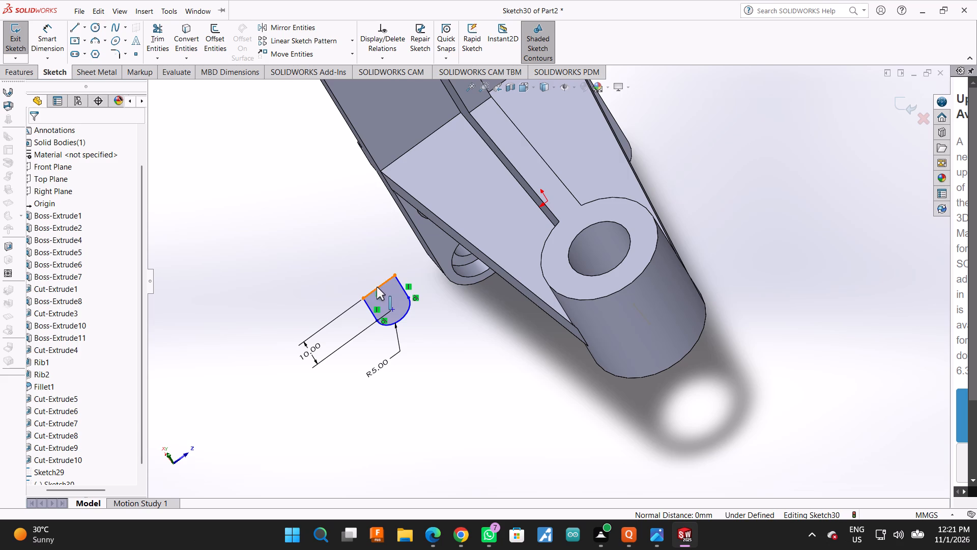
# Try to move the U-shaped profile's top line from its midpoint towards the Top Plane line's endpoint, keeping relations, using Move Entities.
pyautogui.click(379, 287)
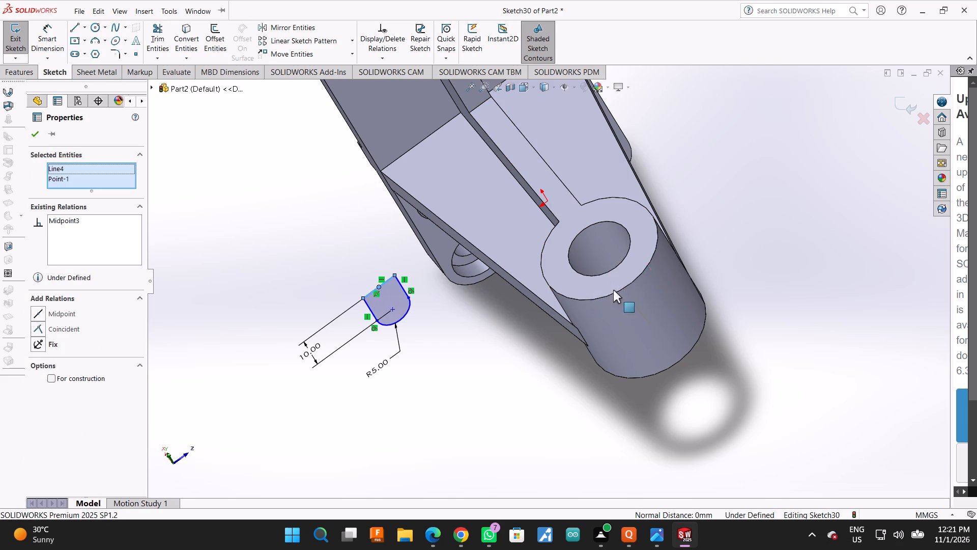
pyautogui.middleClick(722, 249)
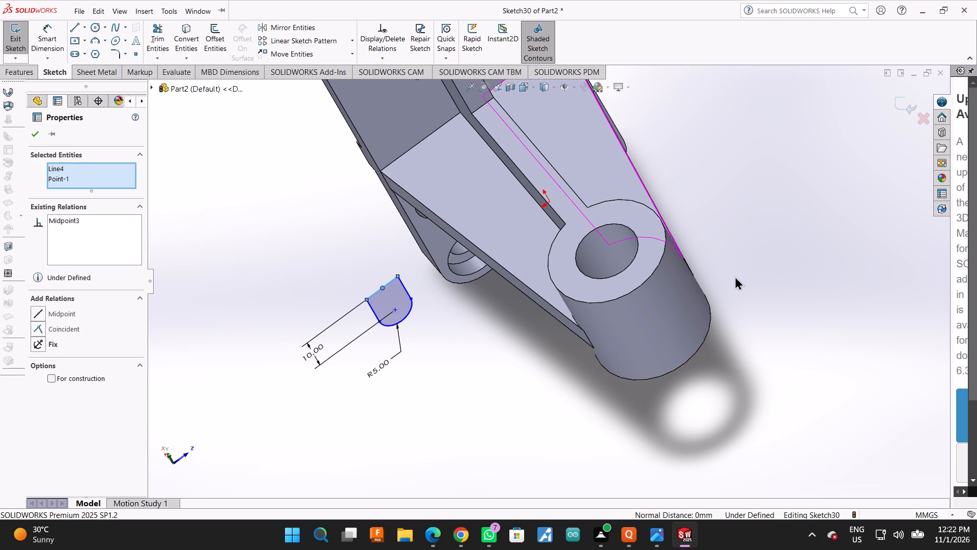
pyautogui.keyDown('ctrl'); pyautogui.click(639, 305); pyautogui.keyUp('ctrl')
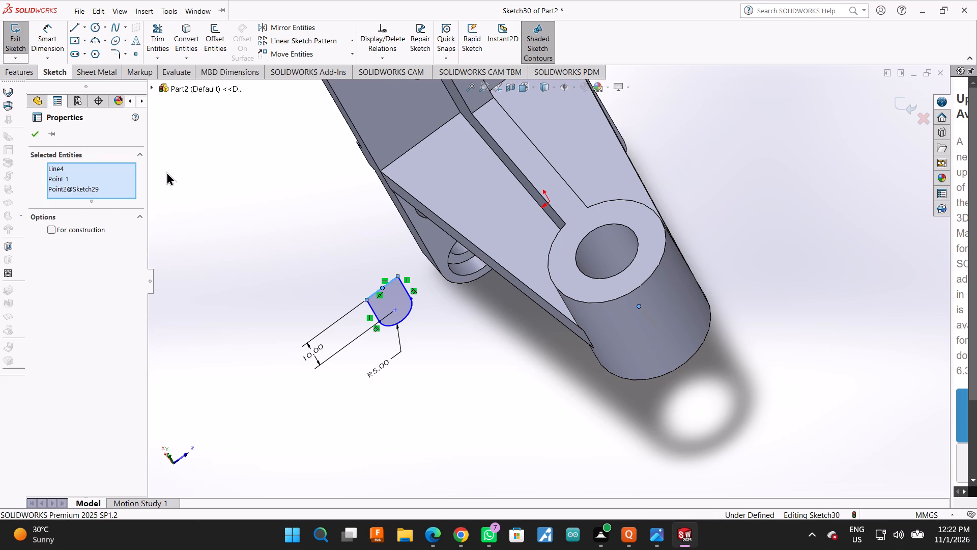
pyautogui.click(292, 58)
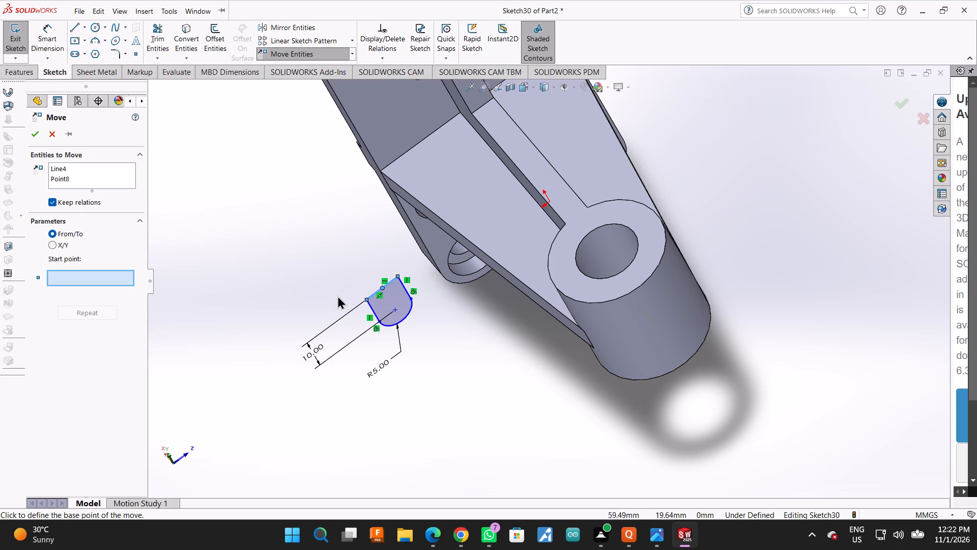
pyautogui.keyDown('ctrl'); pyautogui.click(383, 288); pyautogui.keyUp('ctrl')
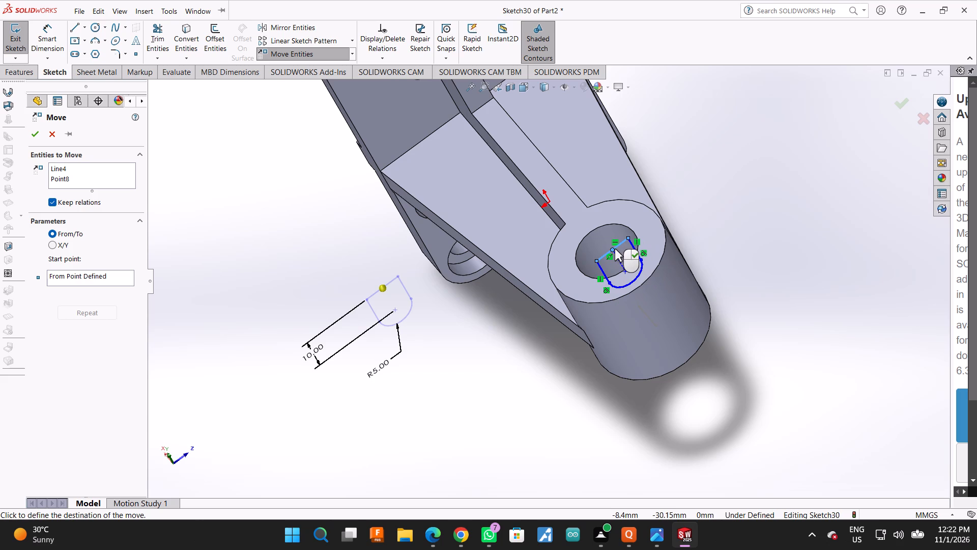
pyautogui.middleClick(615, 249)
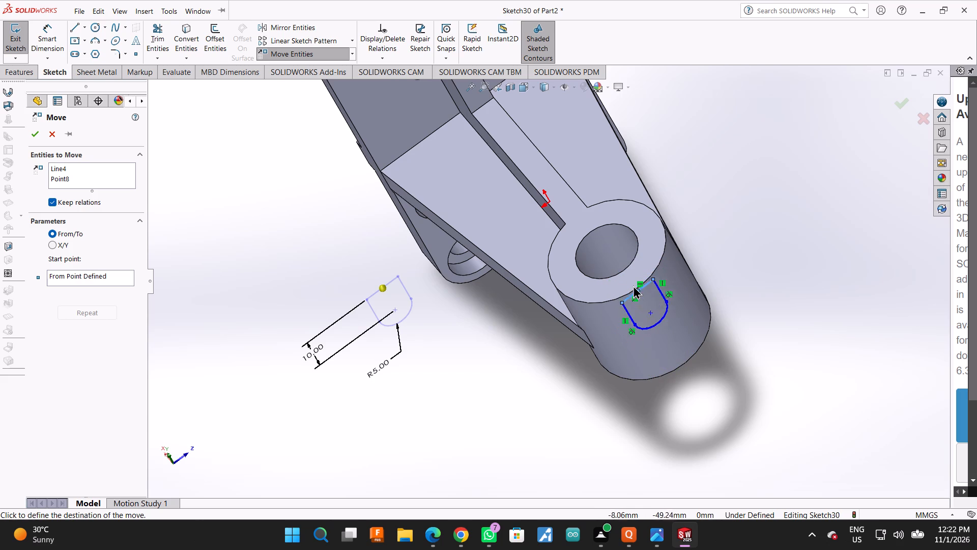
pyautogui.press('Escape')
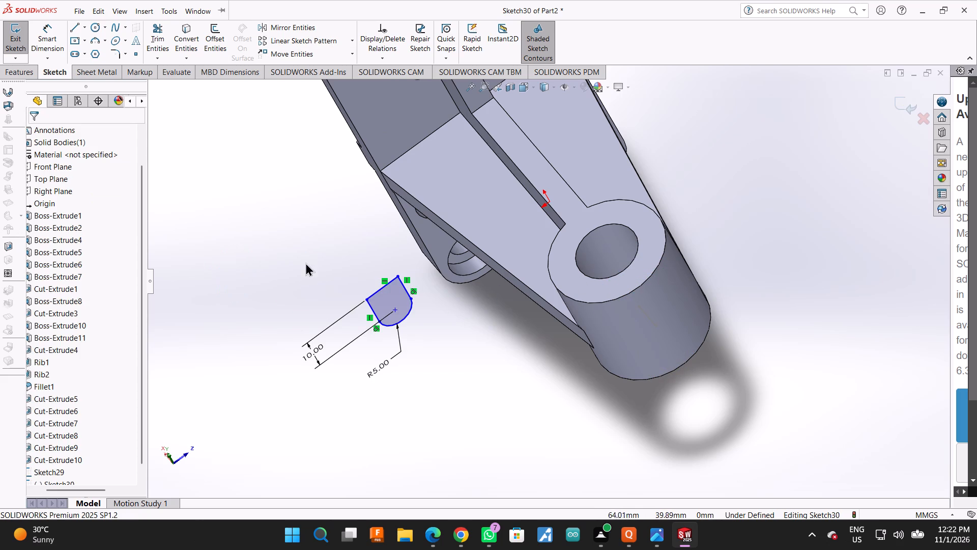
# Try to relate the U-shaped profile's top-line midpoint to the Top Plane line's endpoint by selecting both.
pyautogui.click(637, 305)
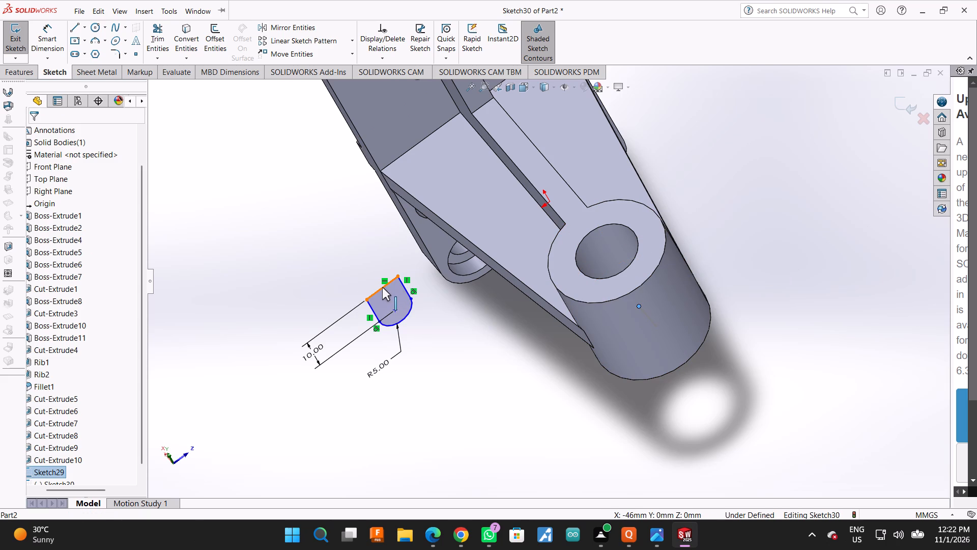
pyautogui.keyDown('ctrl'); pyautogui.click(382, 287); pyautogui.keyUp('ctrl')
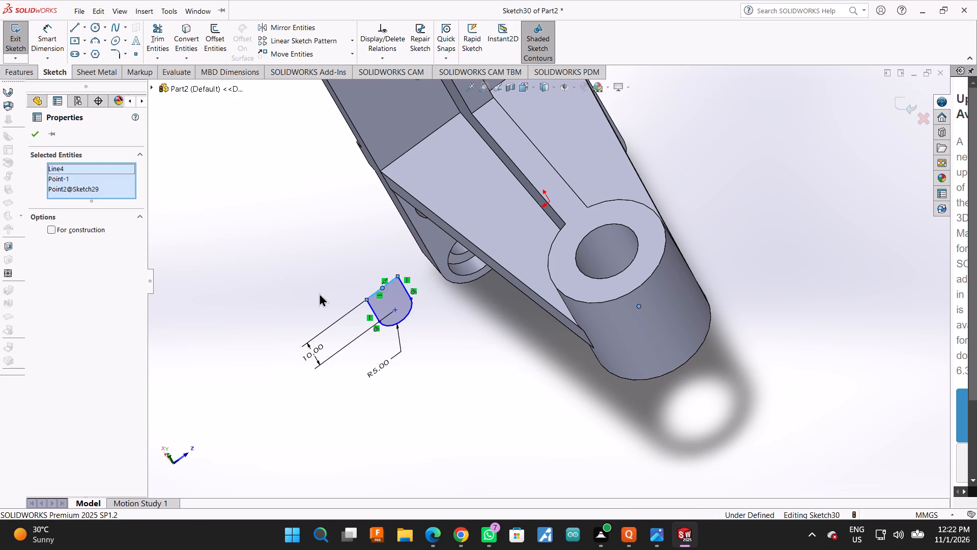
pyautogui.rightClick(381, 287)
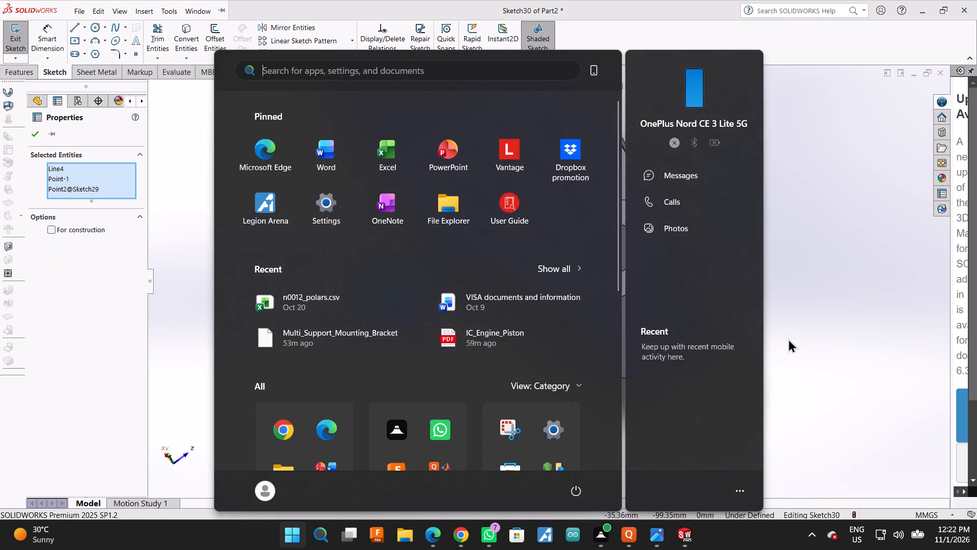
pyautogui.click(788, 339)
# Undo the last change to the profile's arc radius dimension.
pyautogui.hotkey('ctrl', 'z')
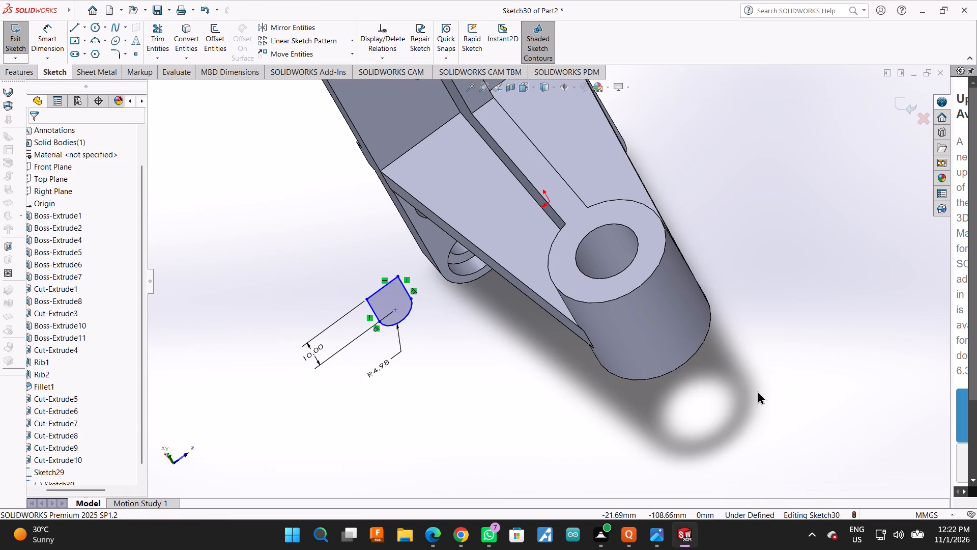
pyautogui.middleClick(757, 268)
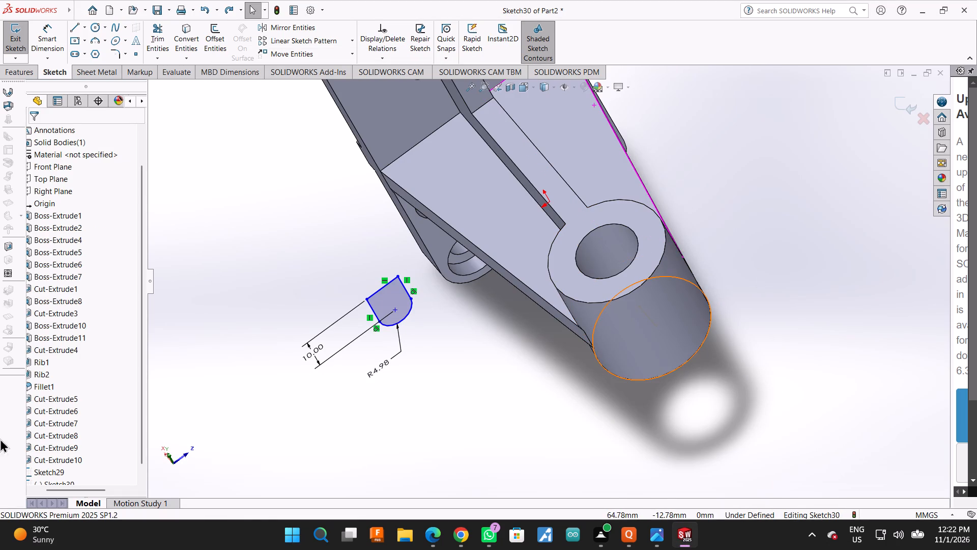
pyautogui.scroll(1, 703, 335)
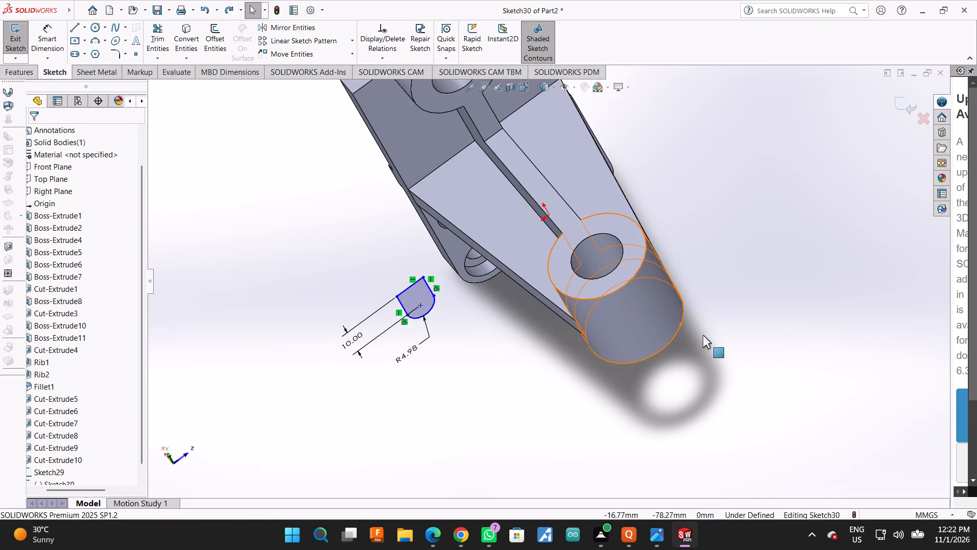
# Examine the vertical boss's outer cylindrical face and bore from several angles to judge where the U-shaped profile should sit.
pyautogui.scroll(-1, 703, 335)
pyautogui.moveTo(722, 245); pyautogui.dragTo(758, 301, button='middle')
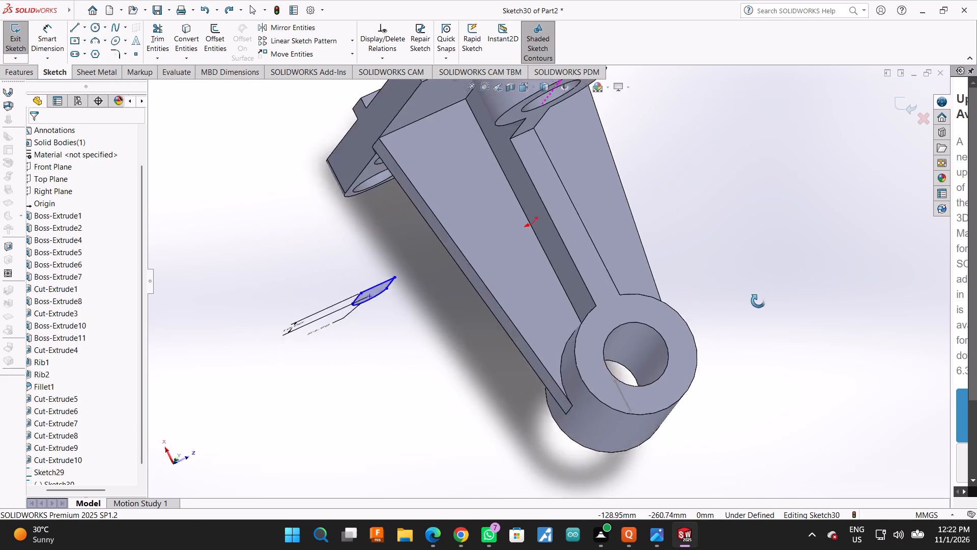
pyautogui.moveTo(758, 301); pyautogui.dragTo(712, 208, button='middle')
pyautogui.scroll(-3, 432, 160)
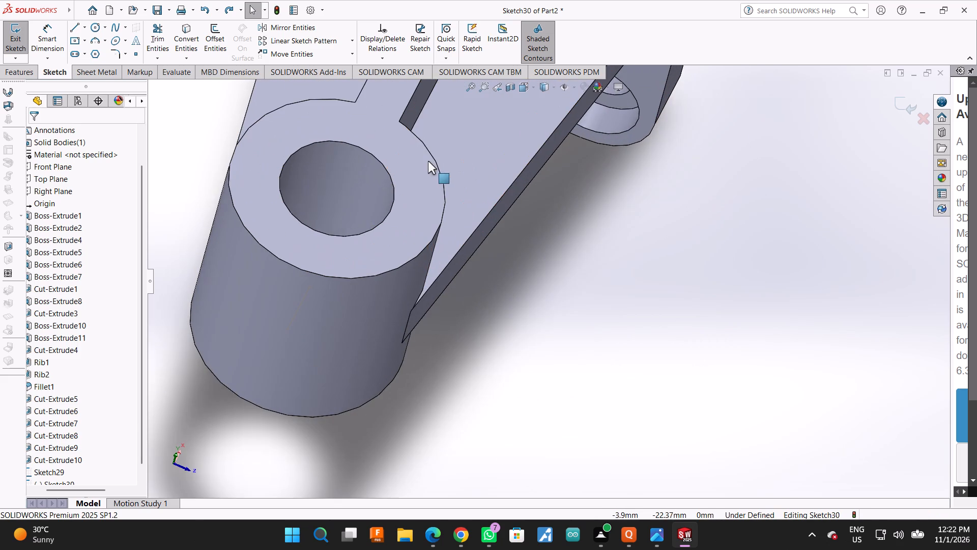
pyautogui.scroll(2, 427, 166)
pyautogui.click(371, 287)
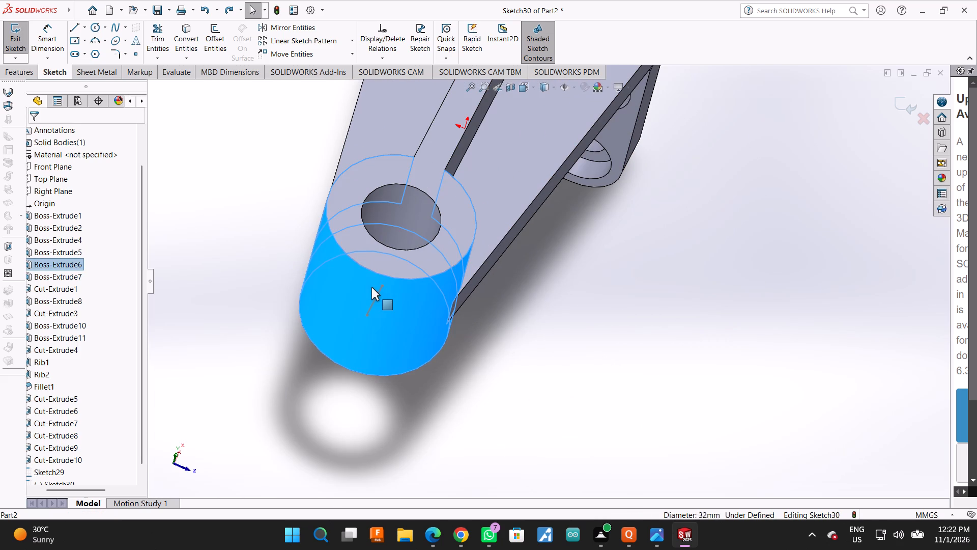
pyautogui.scroll(1, 377, 281)
pyautogui.rightClick(377, 281)
pyautogui.scroll(-1, 401, 292)
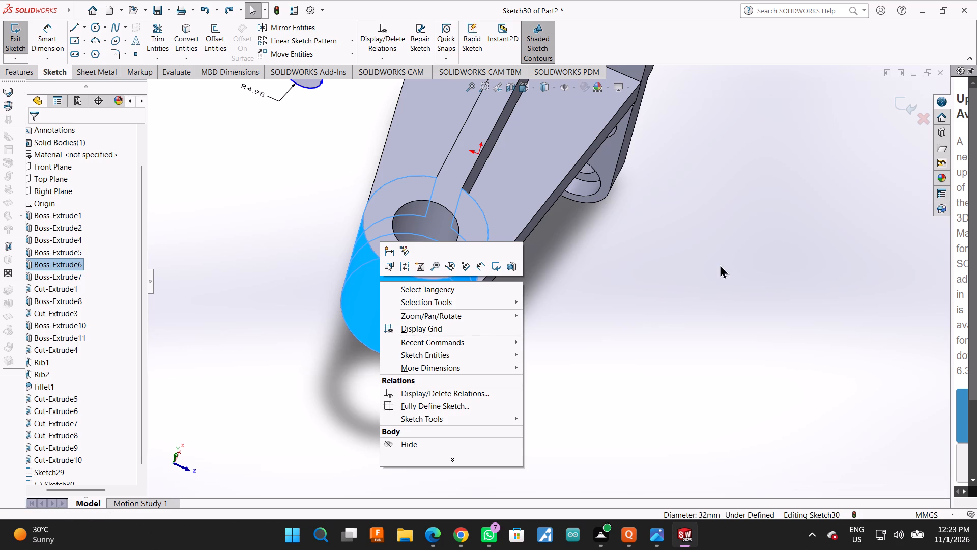
pyautogui.click(592, 297)
pyautogui.scroll(1, 376, 322)
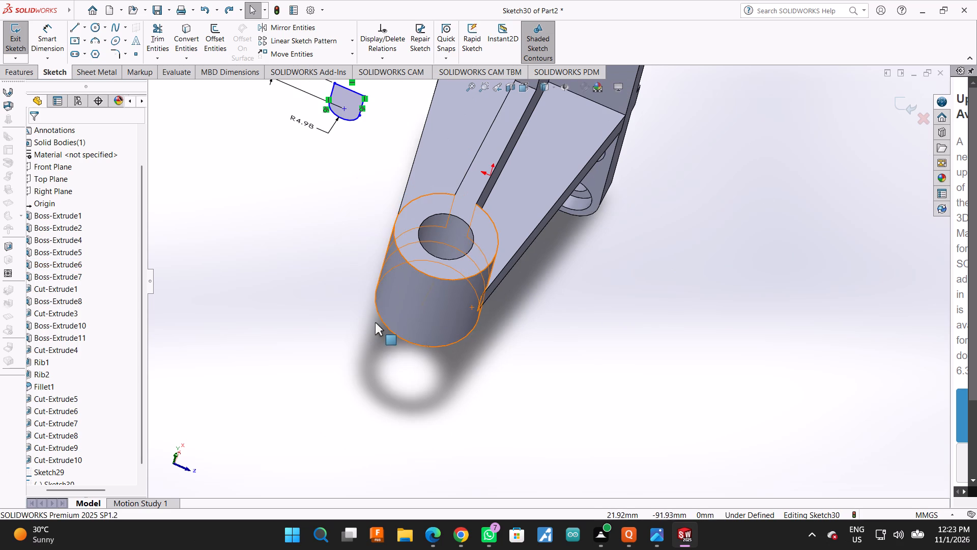
pyautogui.click(433, 233)
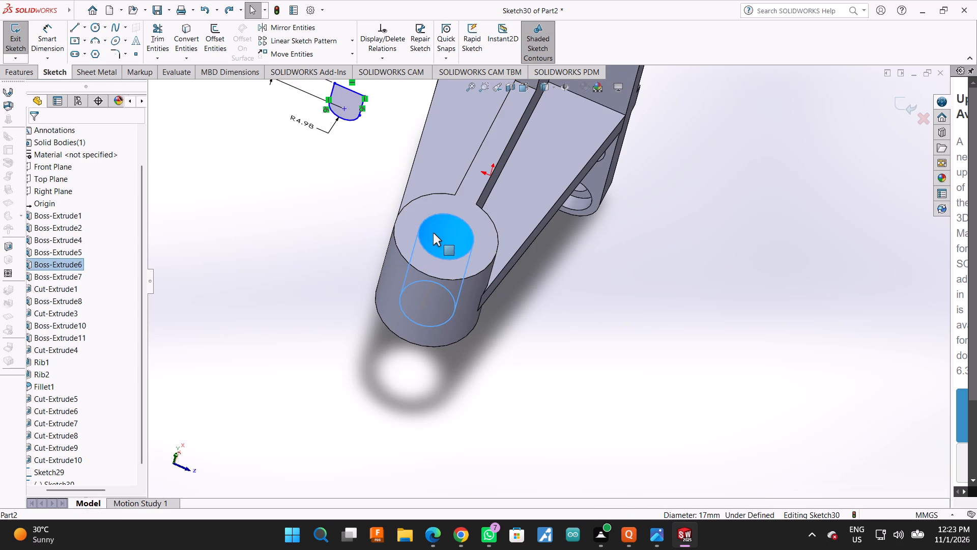
pyautogui.rightClick(433, 233)
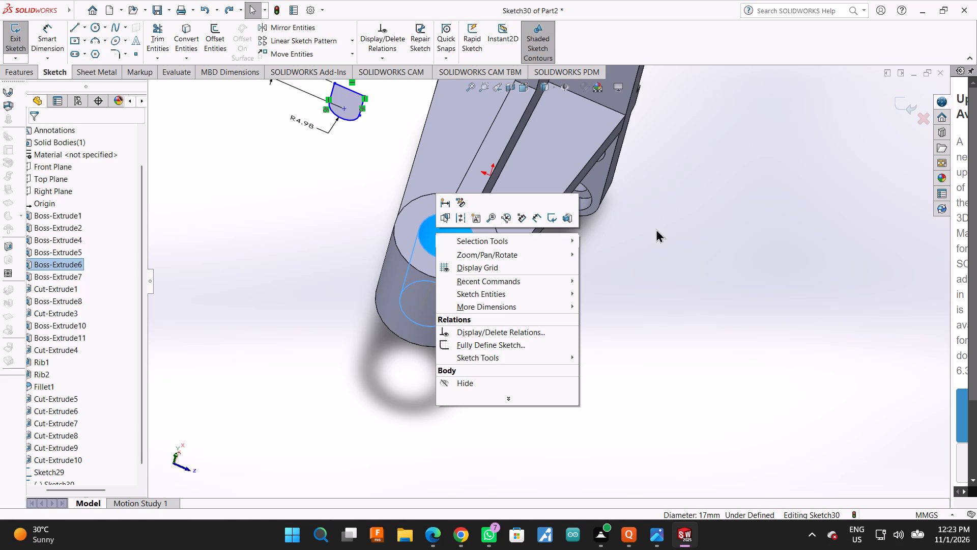
pyautogui.scroll(2, 539, 337)
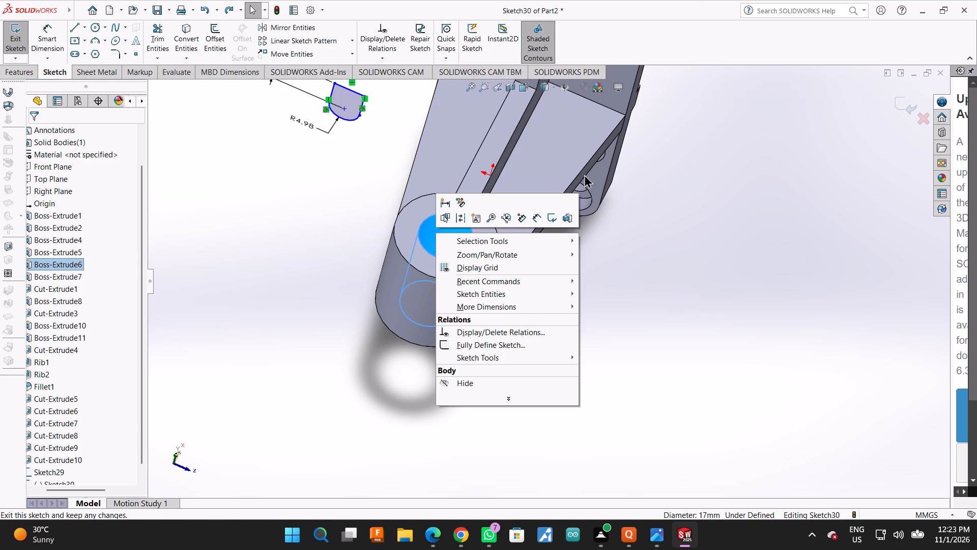
pyautogui.click(654, 228)
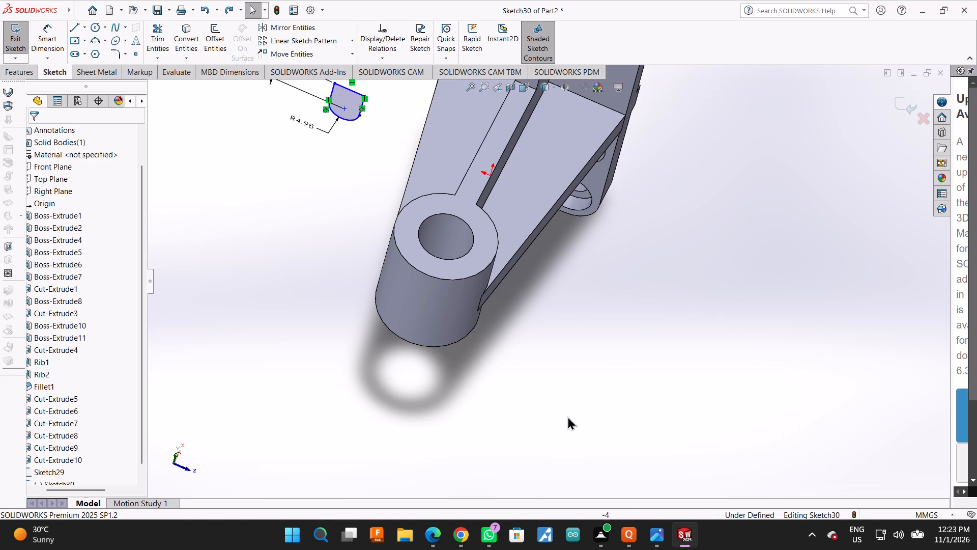
pyautogui.scroll(-2, 560, 301)
pyautogui.scroll(1, 537, 249)
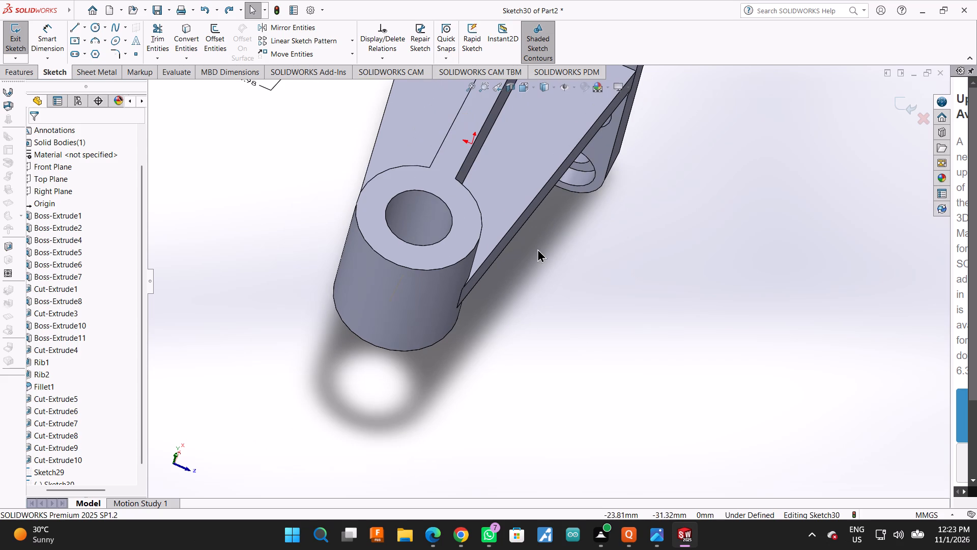
pyautogui.scroll(3, 537, 249)
pyautogui.scroll(-1, 537, 249)
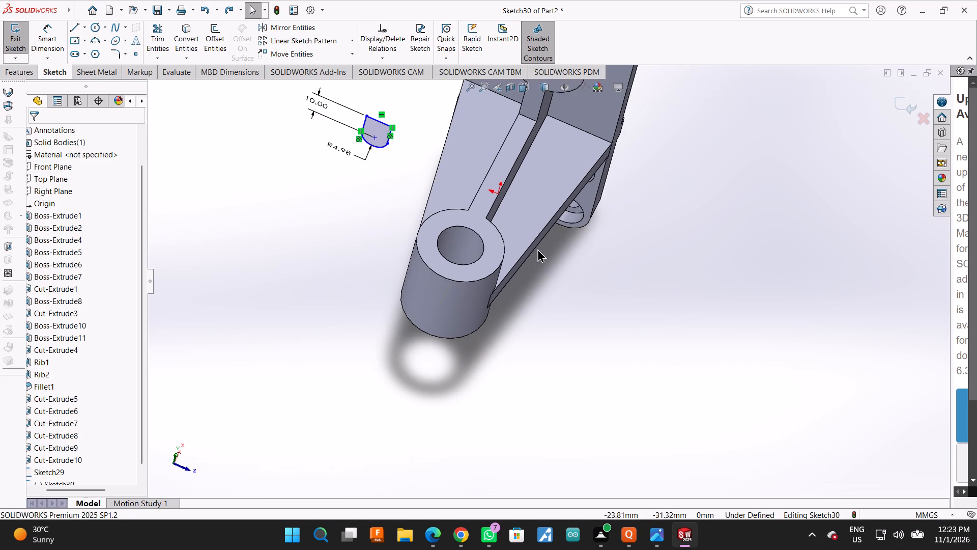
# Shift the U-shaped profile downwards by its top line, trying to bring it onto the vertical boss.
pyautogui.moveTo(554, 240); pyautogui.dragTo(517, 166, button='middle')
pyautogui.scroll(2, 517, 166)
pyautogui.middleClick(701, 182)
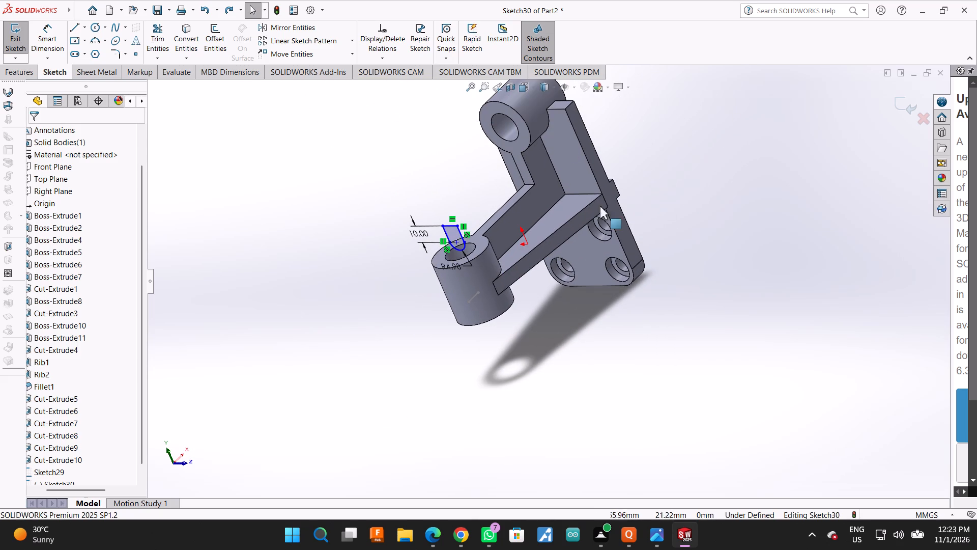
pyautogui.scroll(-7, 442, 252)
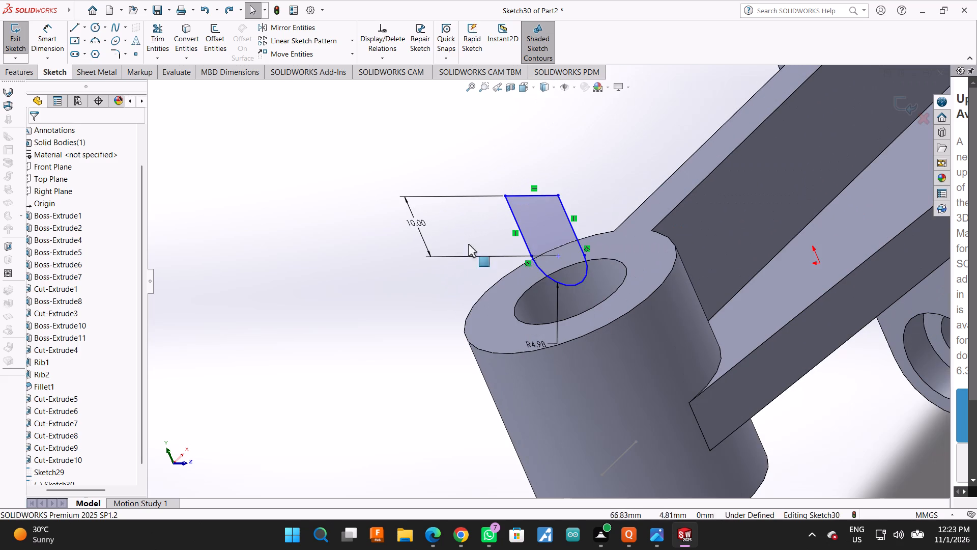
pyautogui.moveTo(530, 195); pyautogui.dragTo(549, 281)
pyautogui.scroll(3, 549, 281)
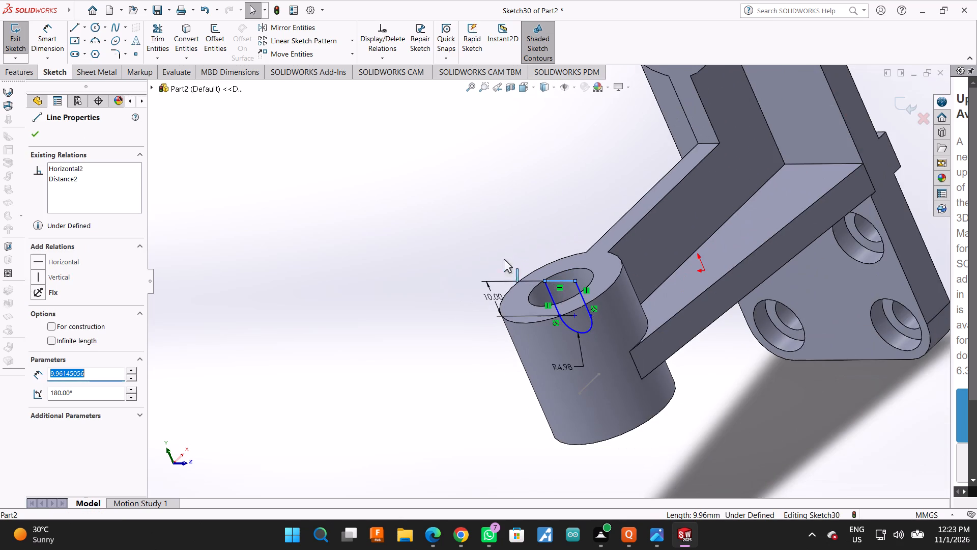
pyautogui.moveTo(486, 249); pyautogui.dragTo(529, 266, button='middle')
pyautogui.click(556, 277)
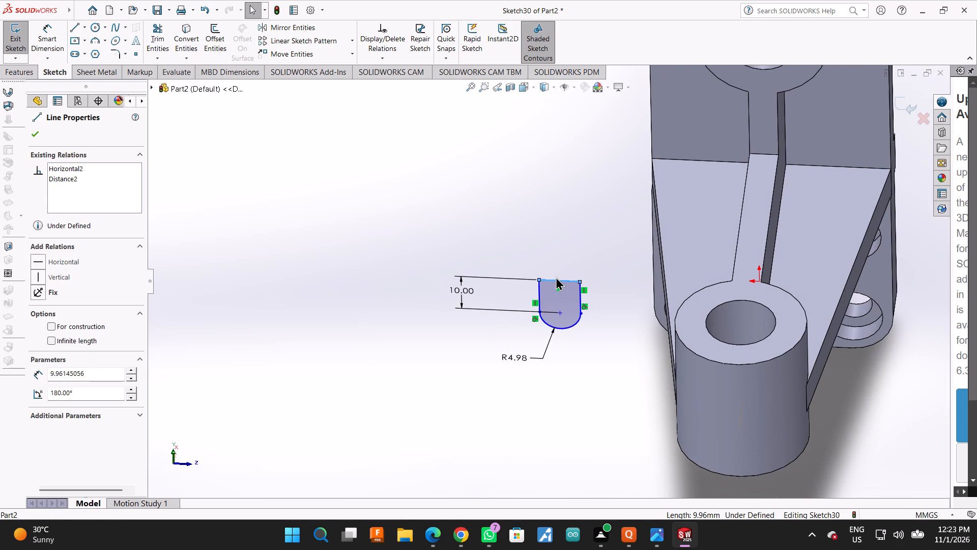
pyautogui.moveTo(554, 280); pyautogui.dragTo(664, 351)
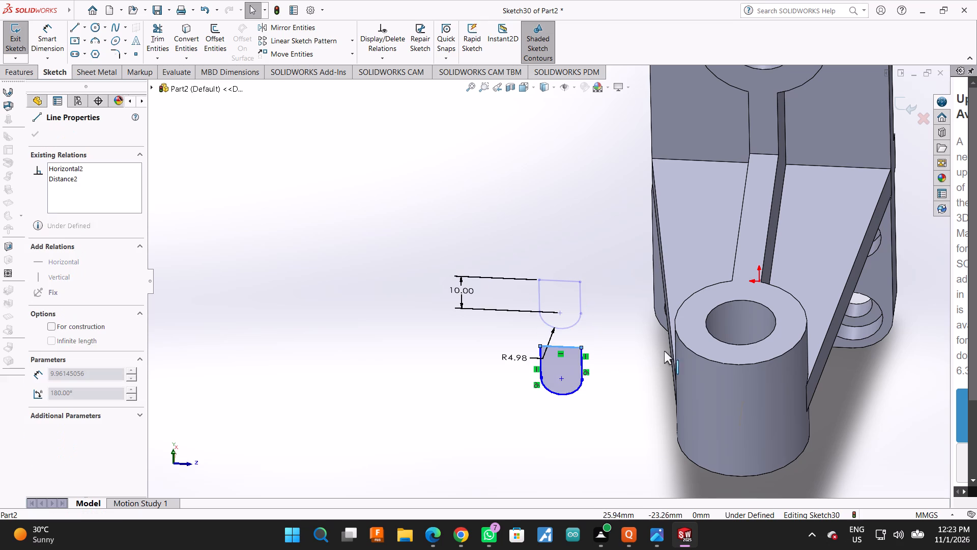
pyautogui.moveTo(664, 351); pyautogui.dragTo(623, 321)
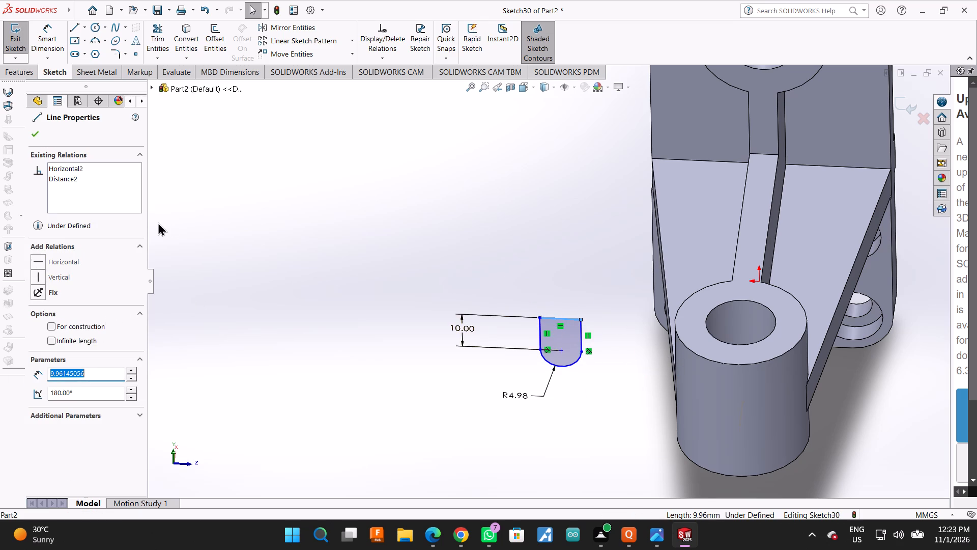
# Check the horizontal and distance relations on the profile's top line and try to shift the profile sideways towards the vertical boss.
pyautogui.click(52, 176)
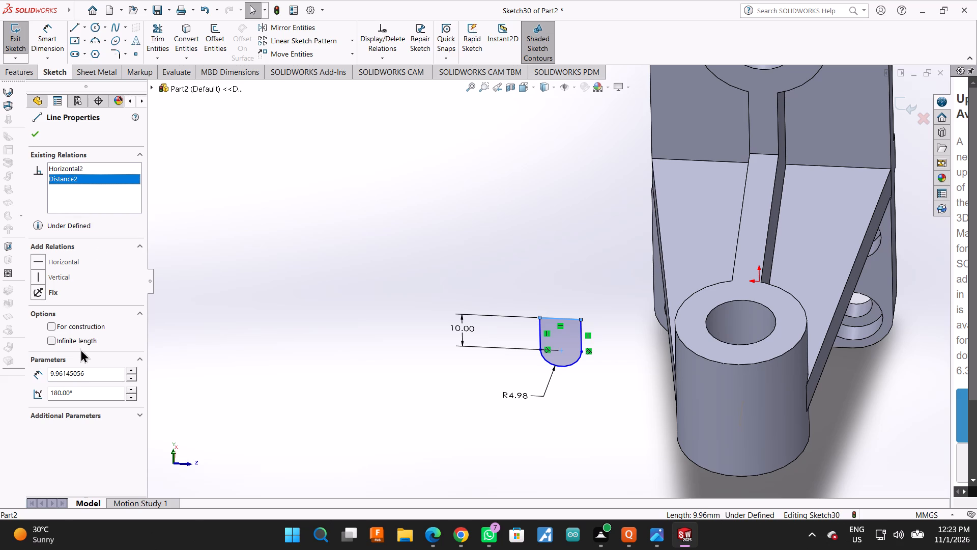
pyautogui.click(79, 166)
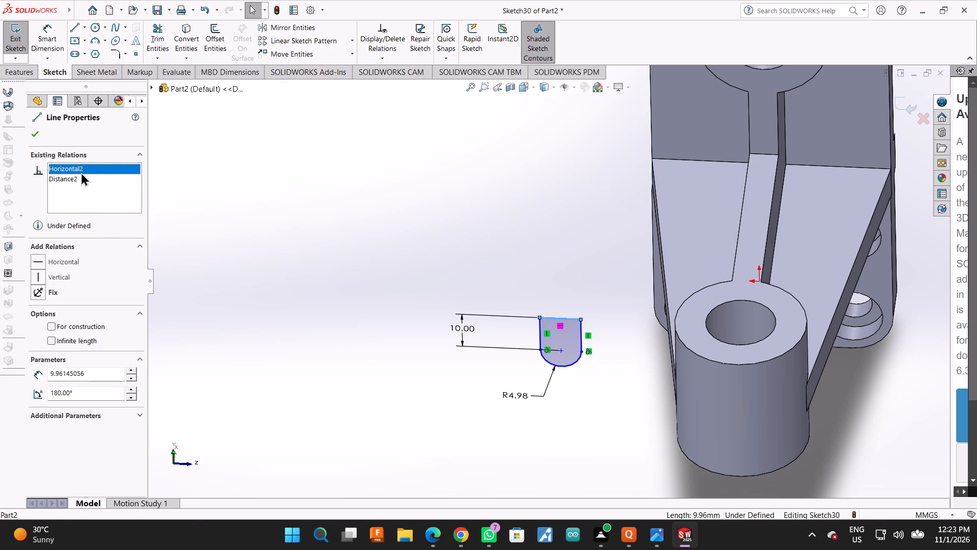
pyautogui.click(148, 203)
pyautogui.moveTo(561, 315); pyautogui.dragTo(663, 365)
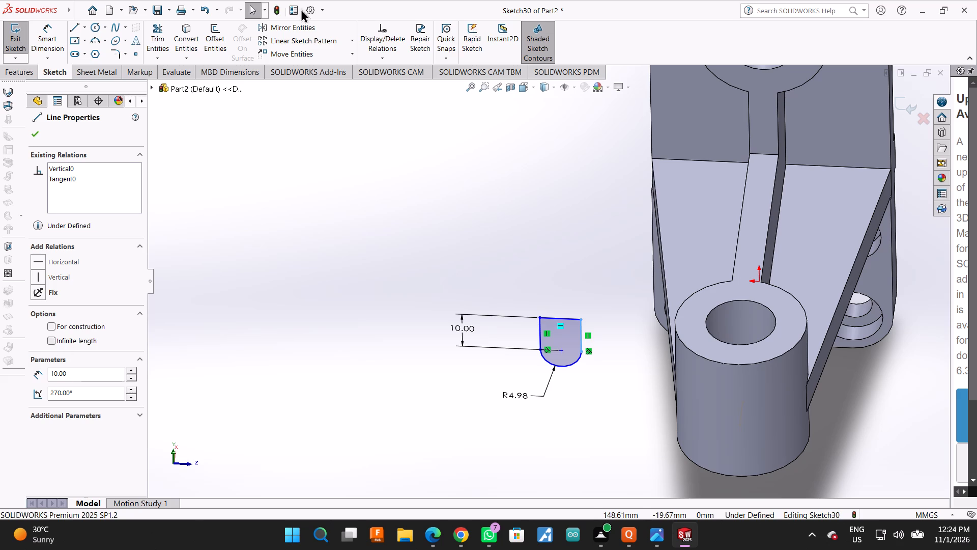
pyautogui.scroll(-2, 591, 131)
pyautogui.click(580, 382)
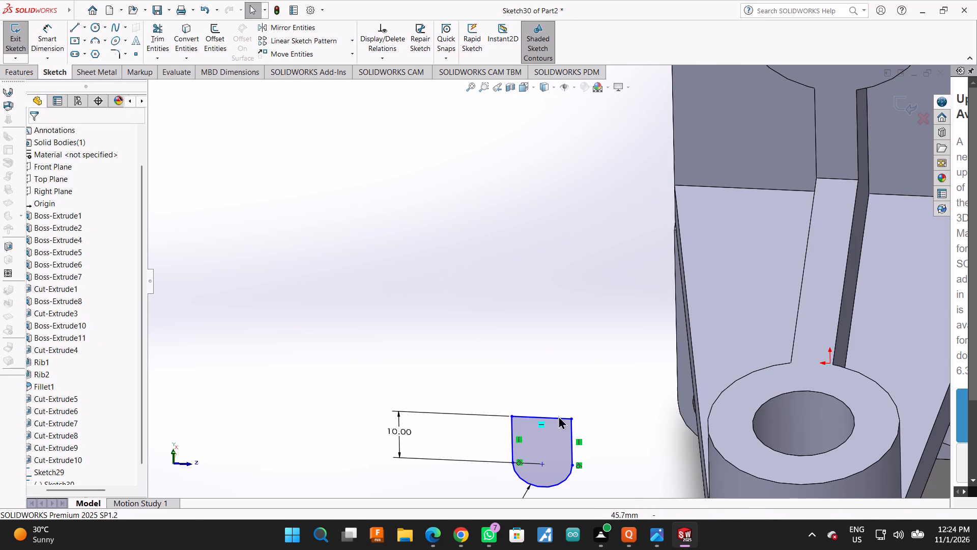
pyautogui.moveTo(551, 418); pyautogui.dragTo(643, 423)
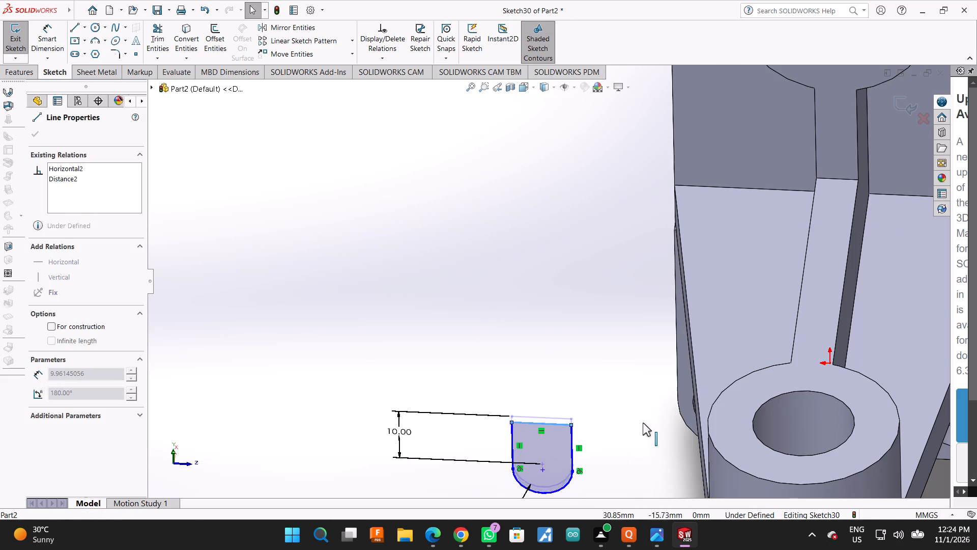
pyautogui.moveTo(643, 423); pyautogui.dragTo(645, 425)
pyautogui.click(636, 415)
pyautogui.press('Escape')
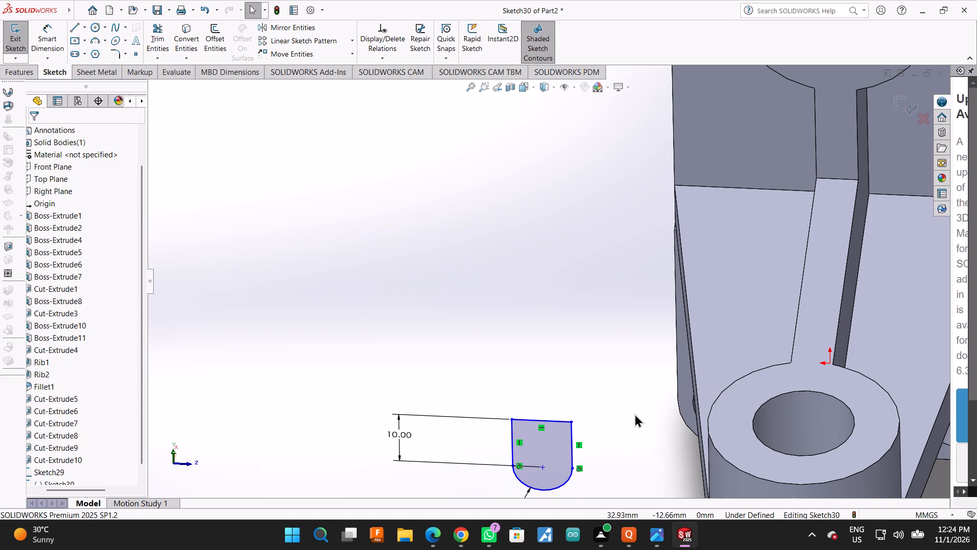
# Delete the entire U-shaped profile with its dimensions and exit the Right Plane sketch.
pyautogui.moveTo(367, 316); pyautogui.dragTo(663, 534)
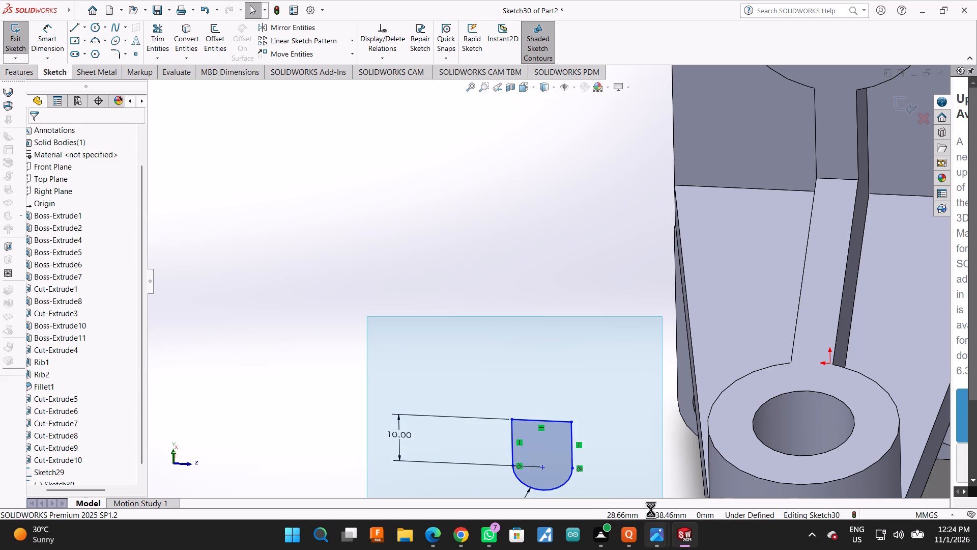
pyautogui.press('Delete')
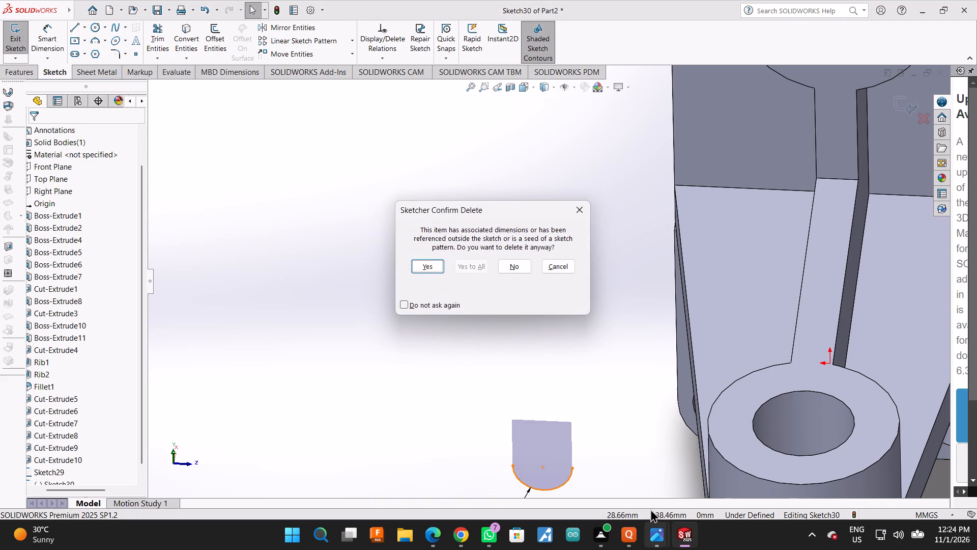
pyautogui.click(436, 267)
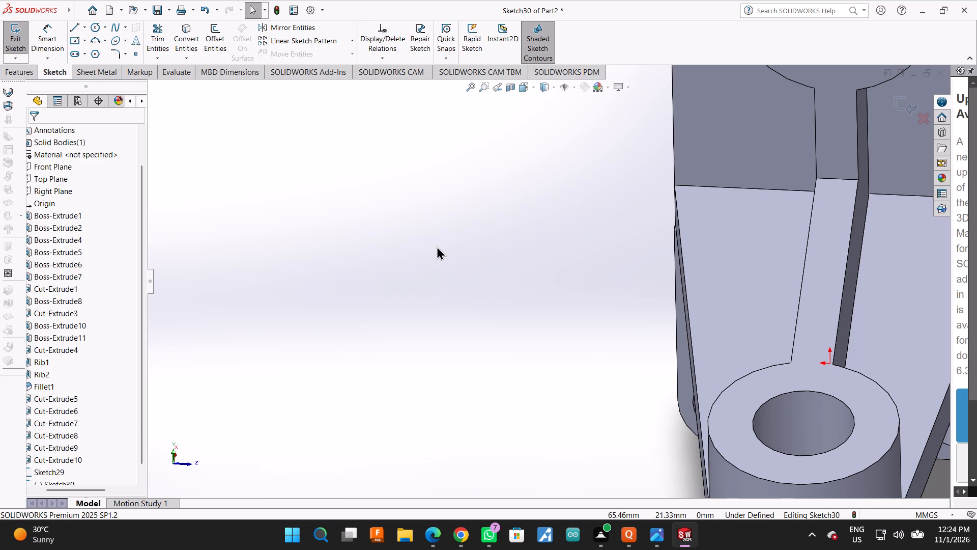
pyautogui.scroll(5, 543, 315)
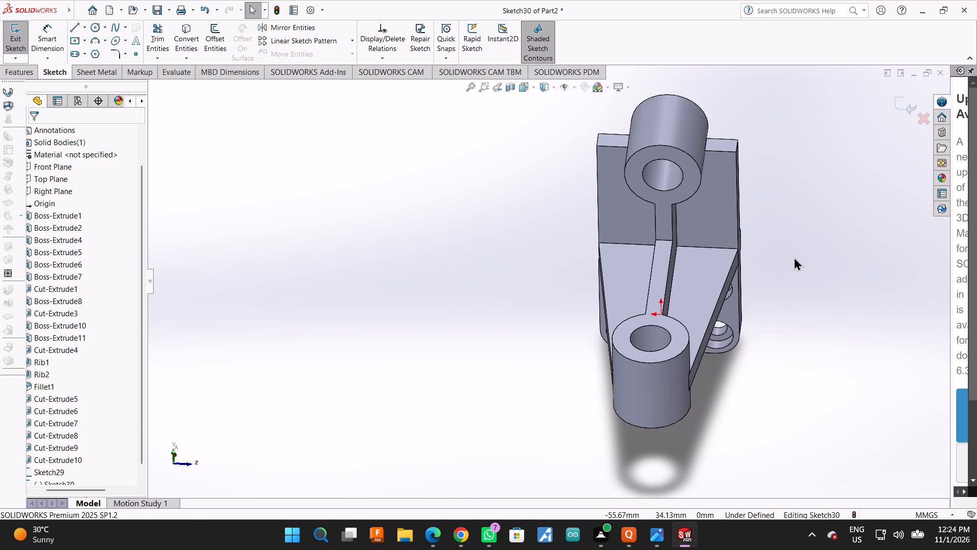
pyautogui.moveTo(794, 257); pyautogui.dragTo(756, 263, button='middle')
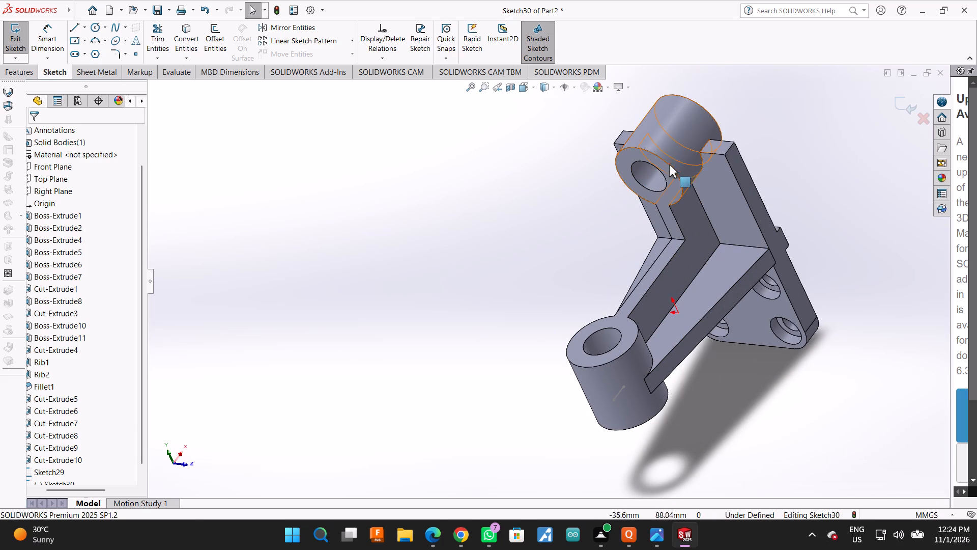
pyautogui.click(667, 168)
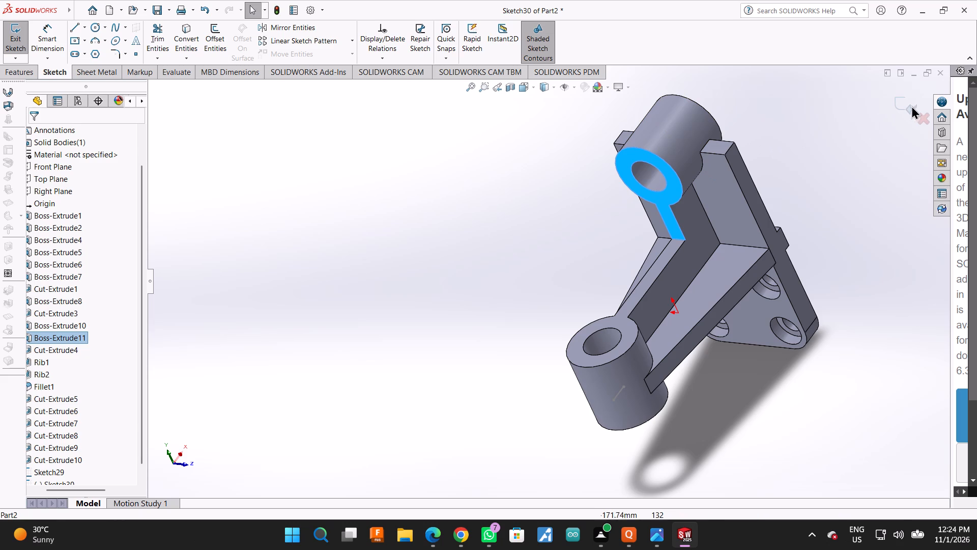
pyautogui.click(915, 105)
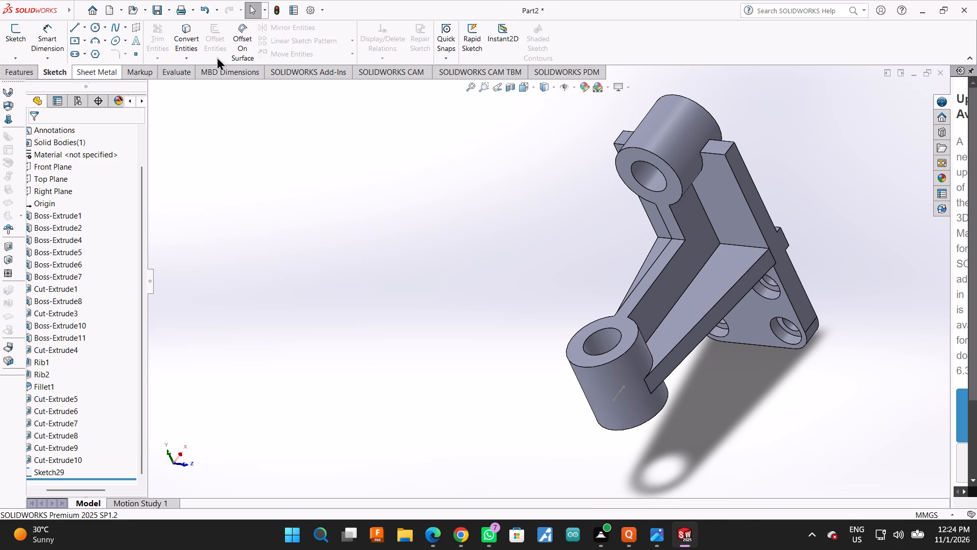
# Start a reference plane with the upper boss's rear ring-shaped end face as the first reference.
pyautogui.click(22, 68)
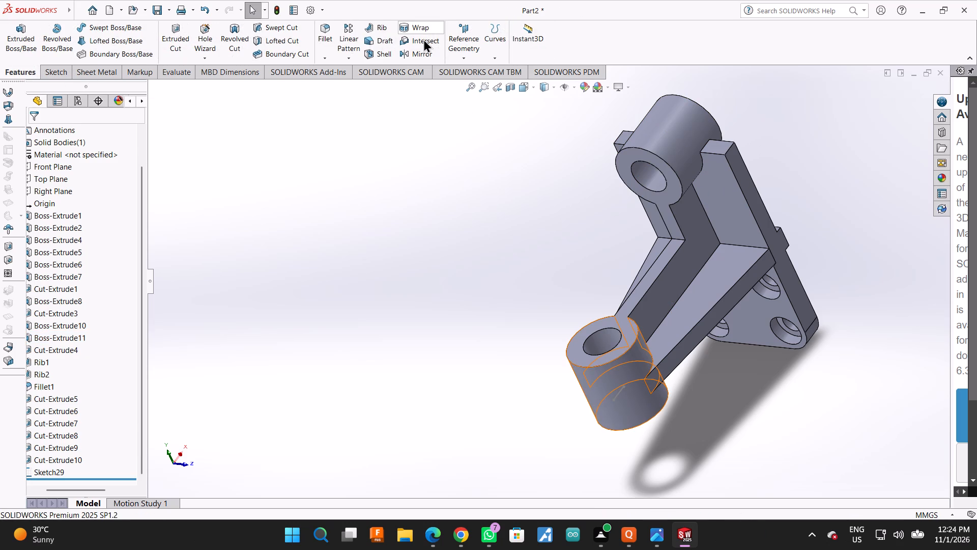
pyautogui.click(461, 58)
pyautogui.click(465, 66)
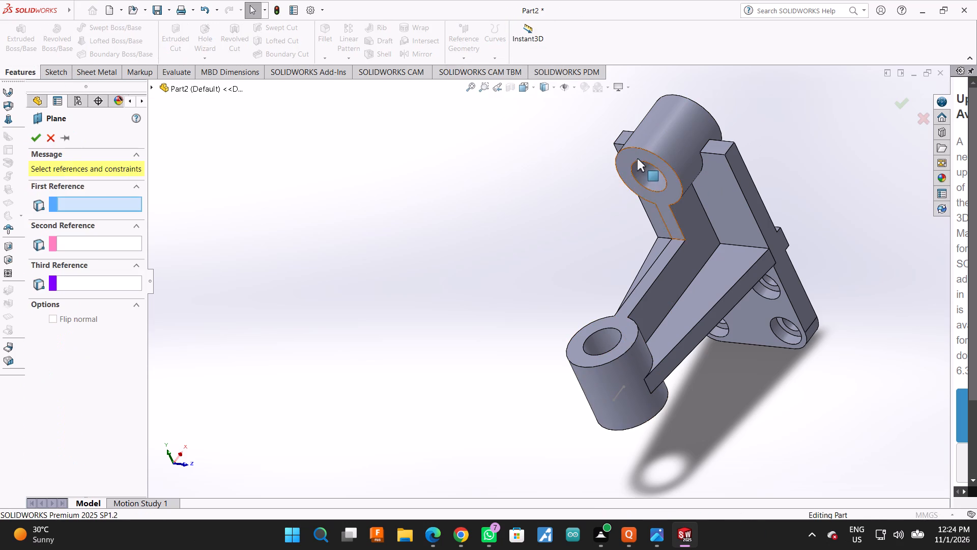
pyautogui.middleClick(717, 129)
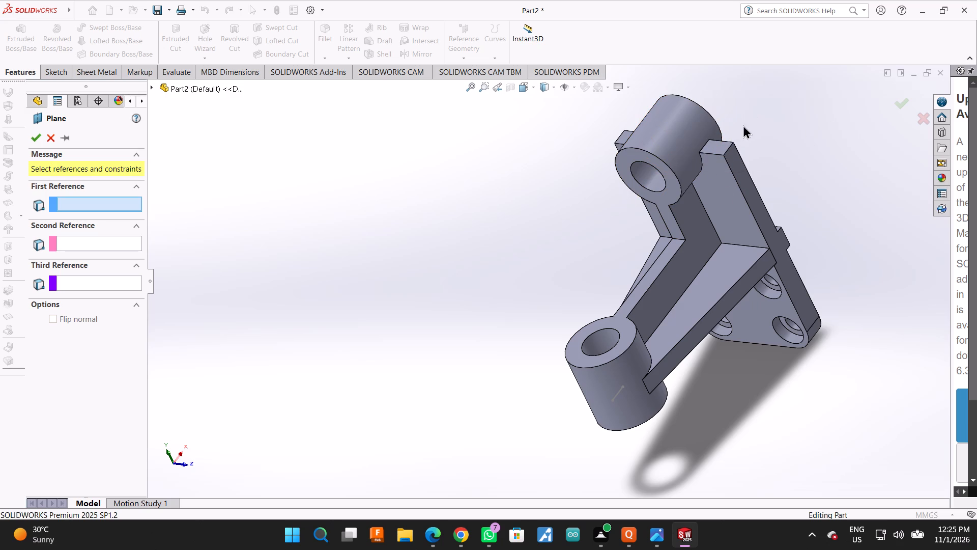
pyautogui.scroll(-1, 754, 142)
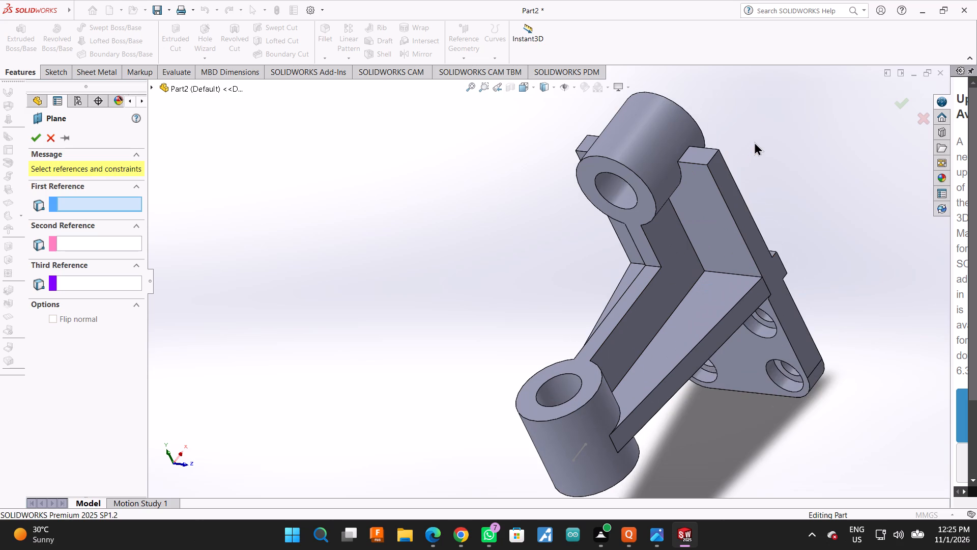
pyautogui.rightClick(754, 142)
pyautogui.rightClick(777, 113)
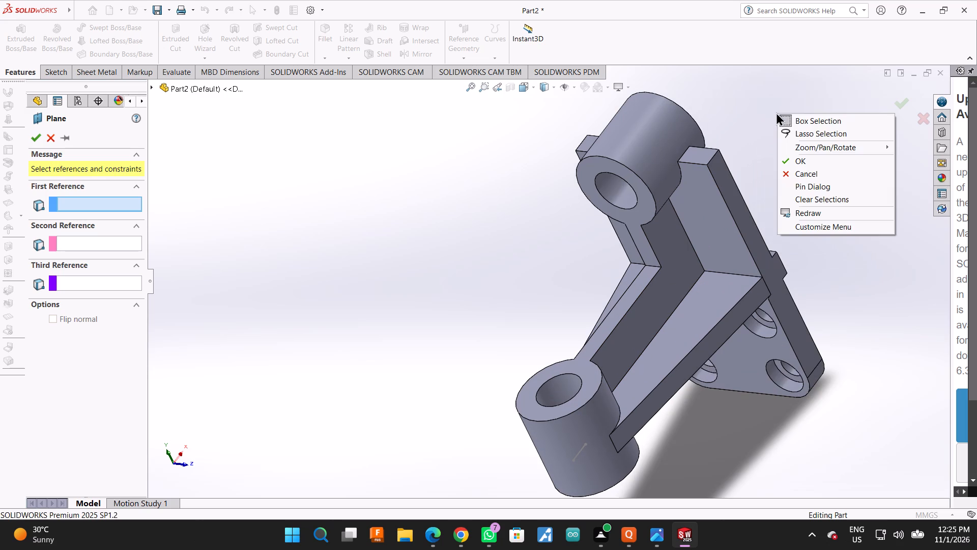
pyautogui.scroll(-1, 772, 111)
pyautogui.moveTo(732, 110); pyautogui.dragTo(694, 167, button='middle')
pyautogui.middleClick(694, 167)
pyautogui.click(700, 125)
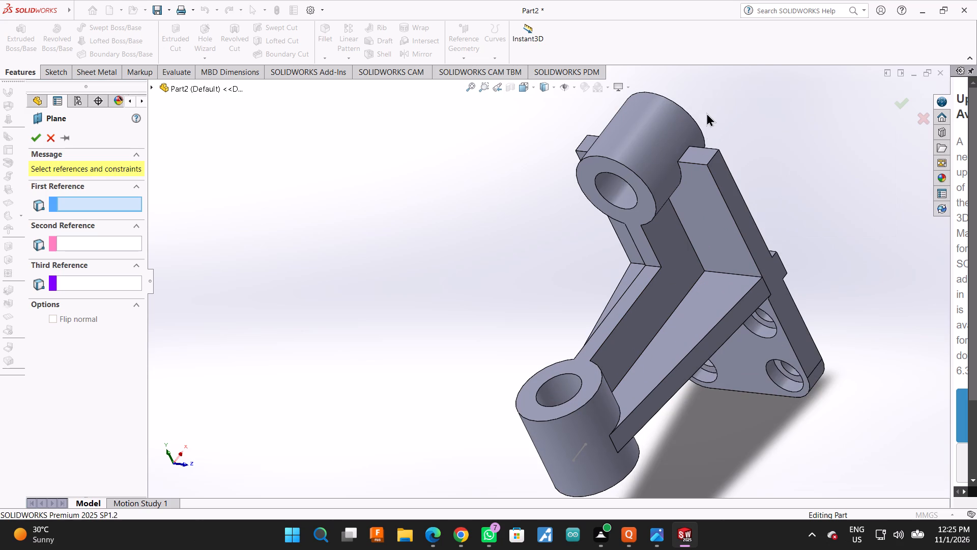
pyautogui.moveTo(690, 185); pyautogui.dragTo(687, 191, button='middle')
pyautogui.moveTo(746, 121); pyautogui.dragTo(670, 263, button='middle')
pyautogui.click(729, 99)
pyautogui.scroll(2, 683, 186)
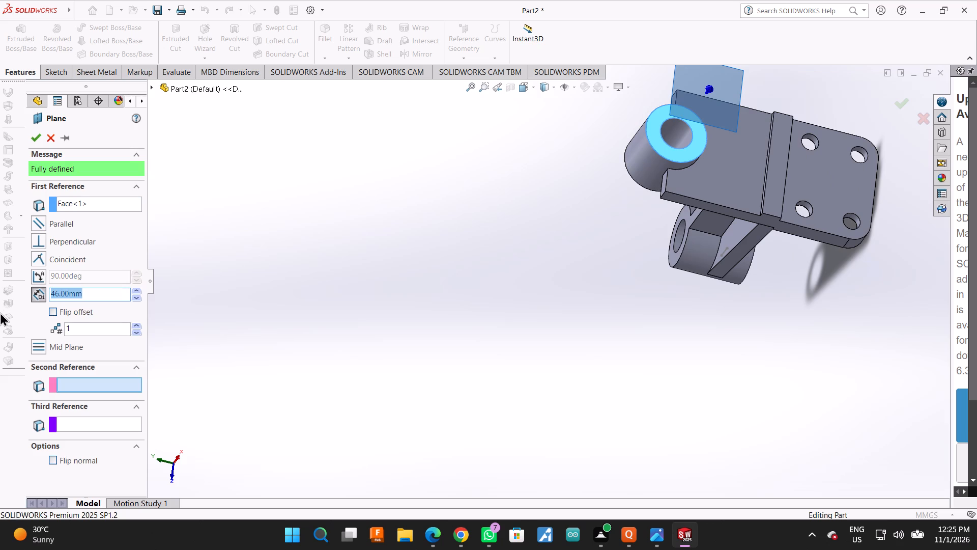
# Set the plane's offset to 48+33 mm and flip it towards the vertical boss.
pyautogui.doubleClick(92, 299)
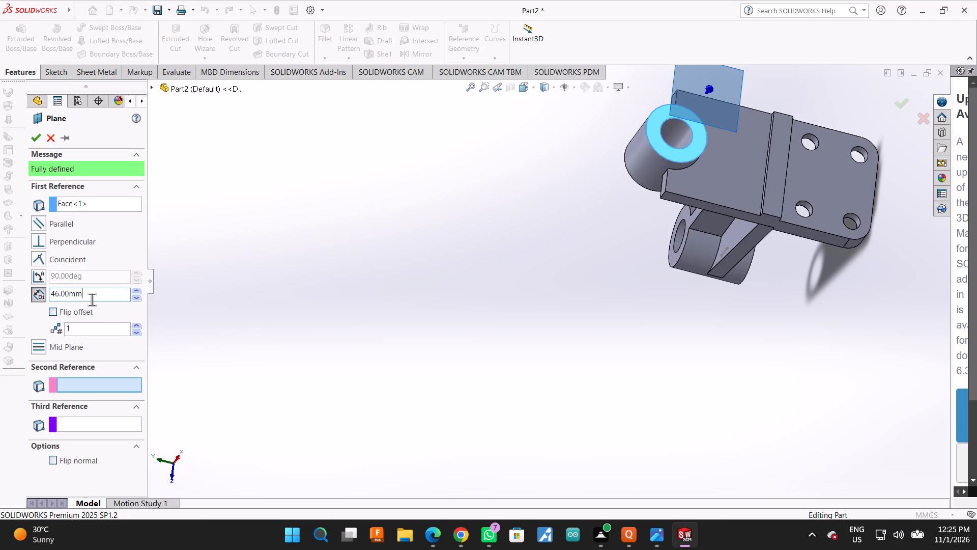
pyautogui.write('48+33')
pyautogui.press('Return')
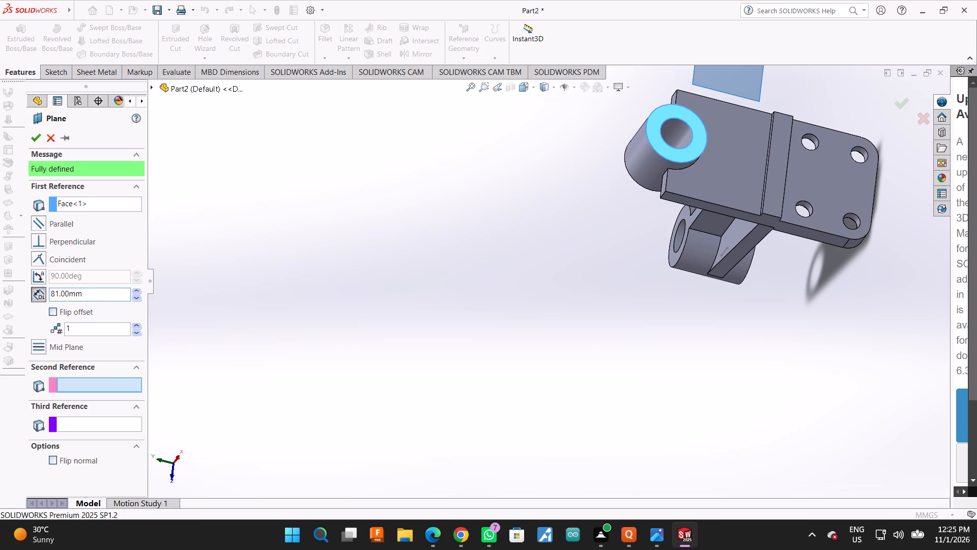
pyautogui.click(49, 309)
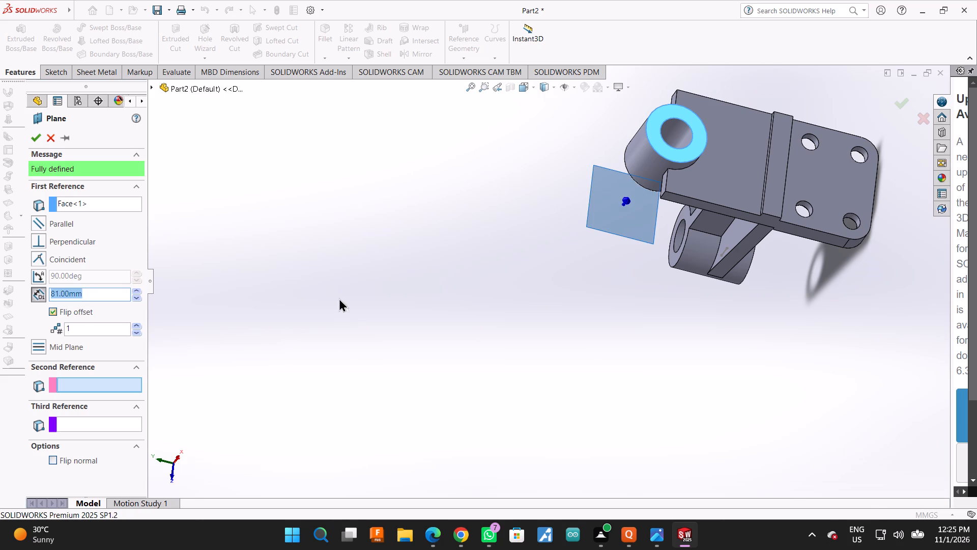
pyautogui.moveTo(369, 290); pyautogui.dragTo(438, 216, button='middle')
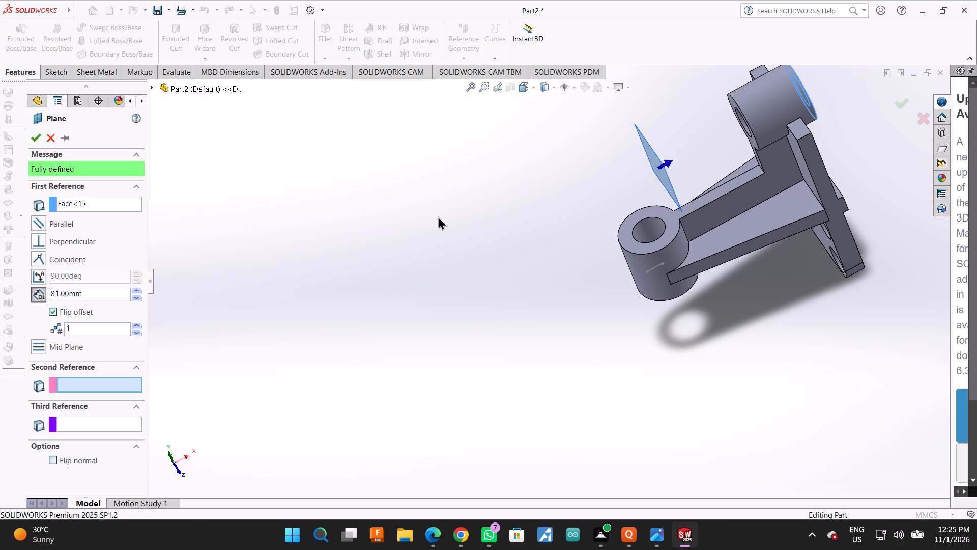
# Set the plane's offset distance to 48+33+18 mm and create the plane.
pyautogui.doubleClick(103, 294)
pyautogui.press('+')
pyautogui.press('BackSpace')
pyautogui.write('81')
pyautogui.press('BackSpace')
pyautogui.press('BackSpace')
pyautogui.write('78')
pyautogui.press('BackSpace')
pyautogui.press('BackSpace')
pyautogui.press('BackSpace')
pyautogui.write('48+33+18')
pyautogui.press('Return')
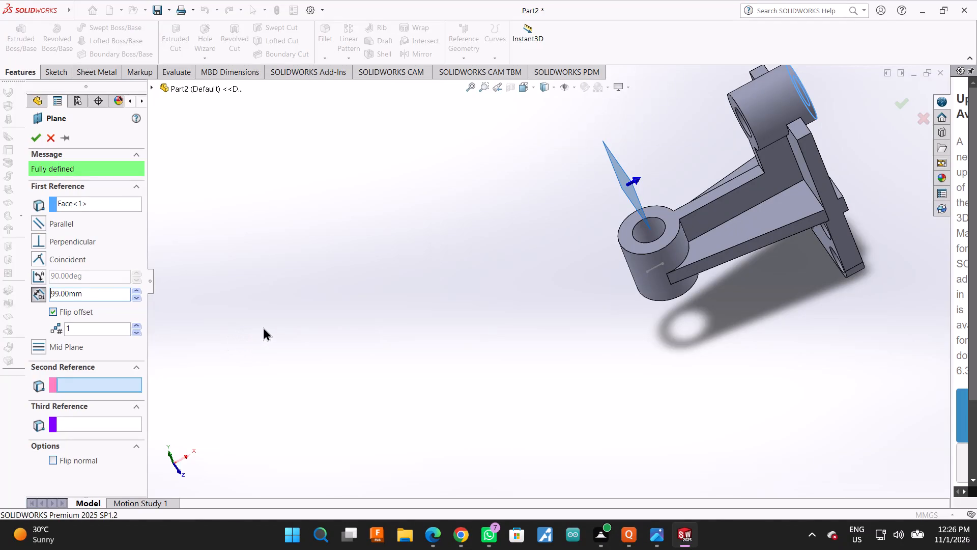
pyautogui.click(30, 143)
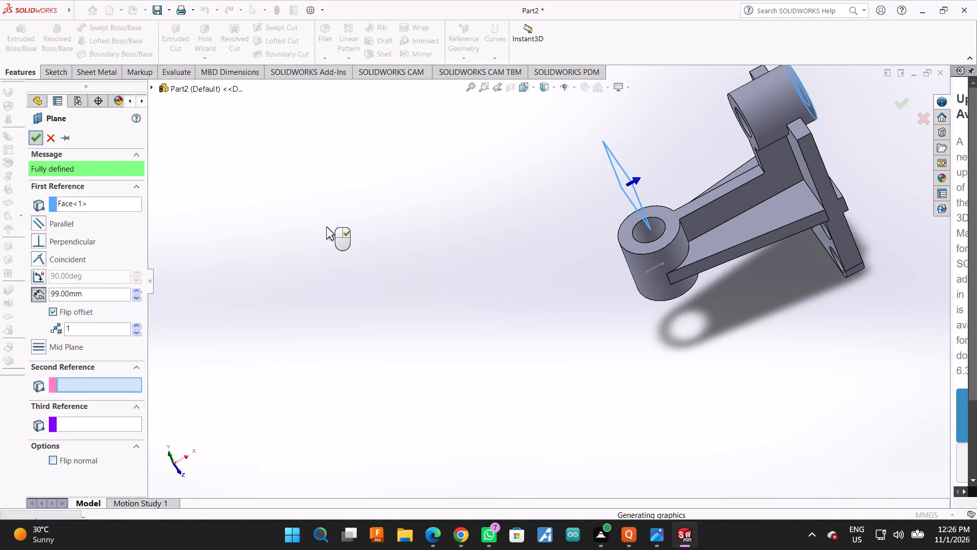
# Stretch the new plane's lower corner downwards so its outline extends below the vertical boss.
pyautogui.moveTo(522, 281); pyautogui.dragTo(531, 285, button='middle')
pyautogui.moveTo(537, 289); pyautogui.dragTo(548, 293, button='middle')
pyautogui.middleClick(549, 294)
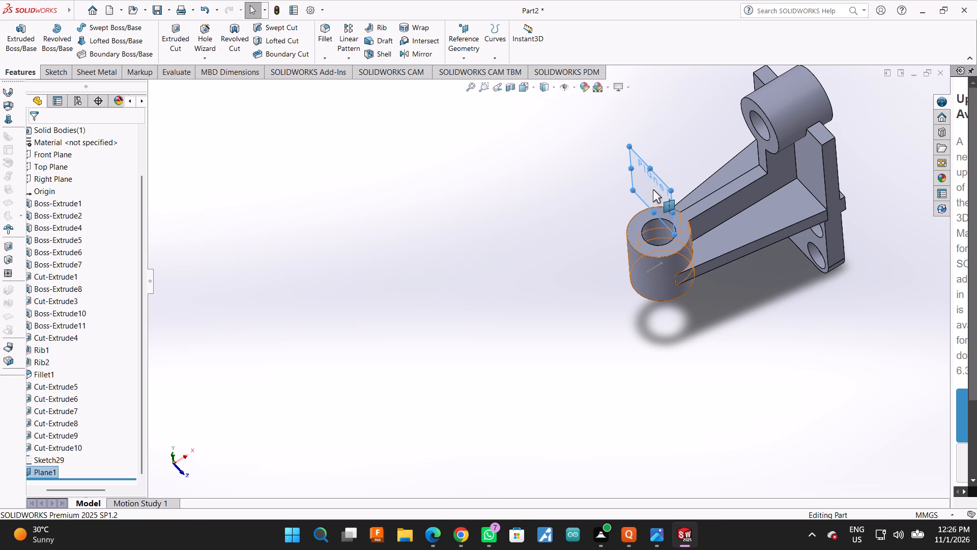
pyautogui.scroll(-4, 653, 228)
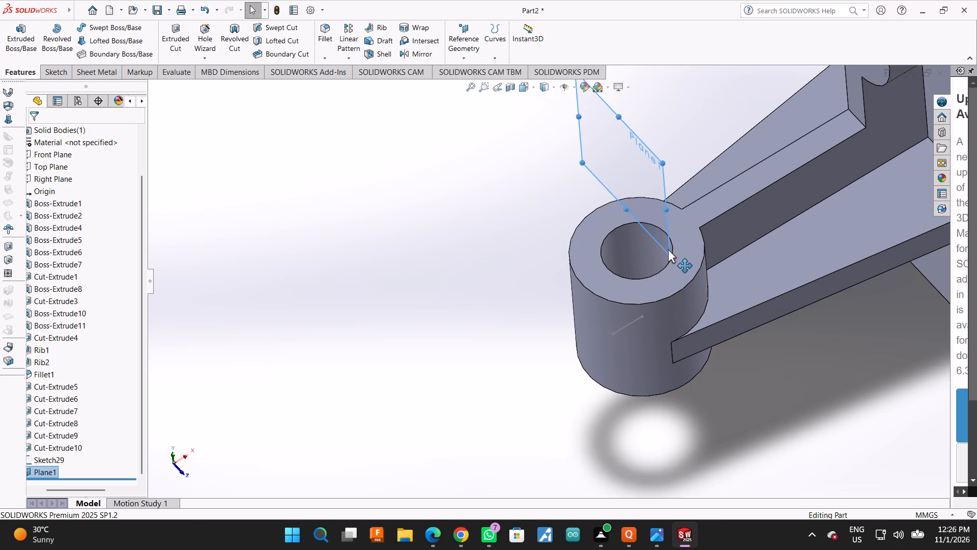
pyautogui.moveTo(670, 252); pyautogui.dragTo(679, 483)
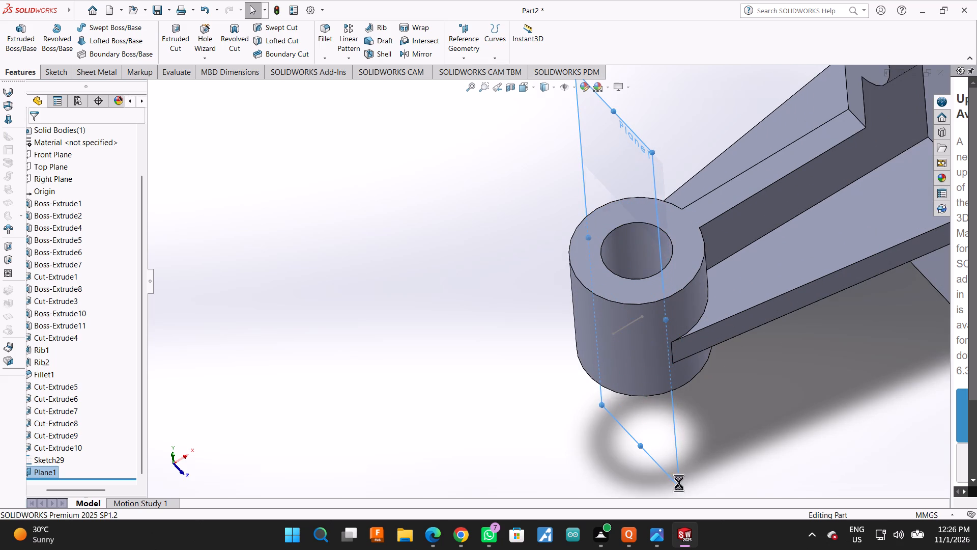
# Face the new plane squarely from the vertical boss side and open a line sketch on it.
pyautogui.scroll(-2, 649, 340)
pyautogui.scroll(1, 461, 223)
pyautogui.moveTo(426, 156); pyautogui.dragTo(456, 168, button='middle')
pyautogui.moveTo(459, 169); pyautogui.dragTo(481, 141, button='middle')
pyautogui.moveTo(528, 91); pyautogui.dragTo(555, 91, button='middle')
pyautogui.scroll(5, 530, 173)
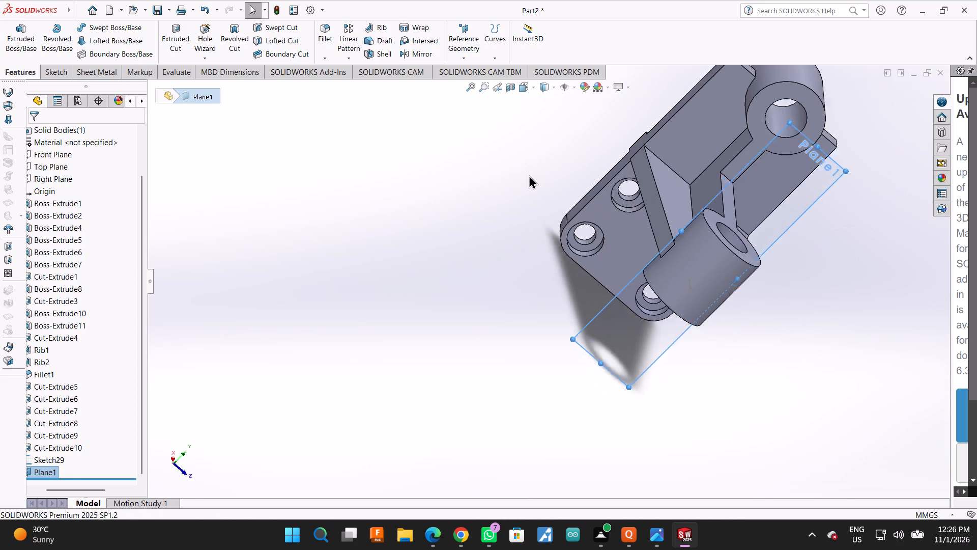
pyautogui.scroll(1, 529, 175)
pyautogui.click(722, 215)
pyautogui.click(743, 265)
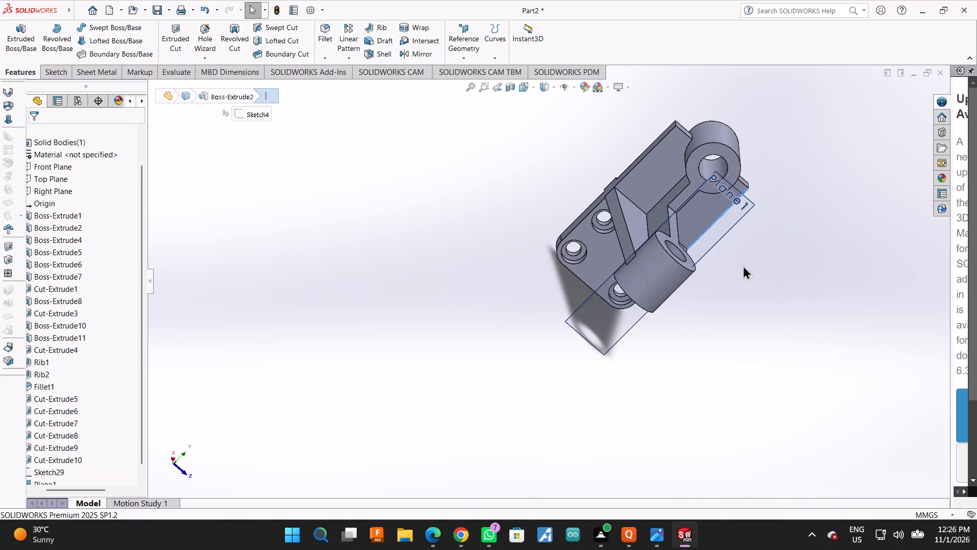
pyautogui.scroll(-4, 110, 372)
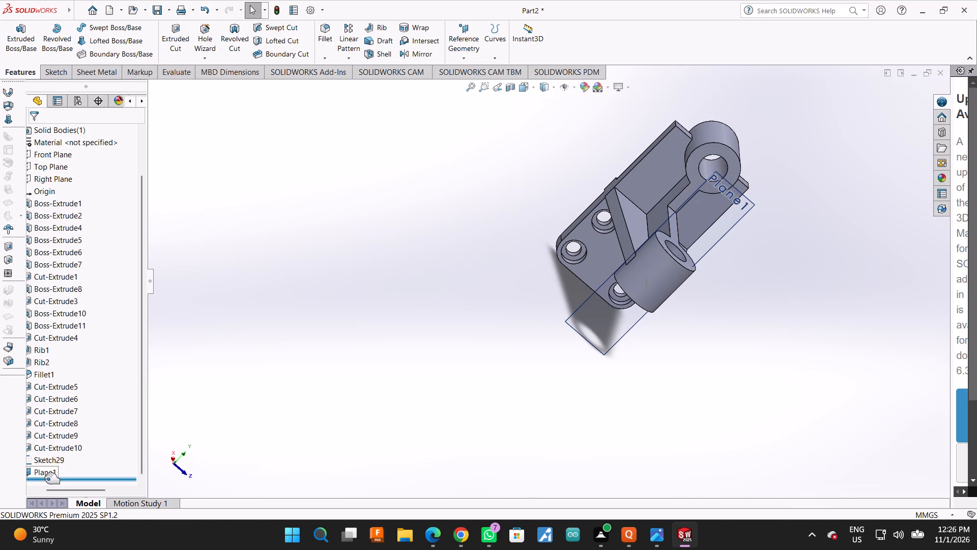
pyautogui.click(45, 475)
pyautogui.click(98, 455)
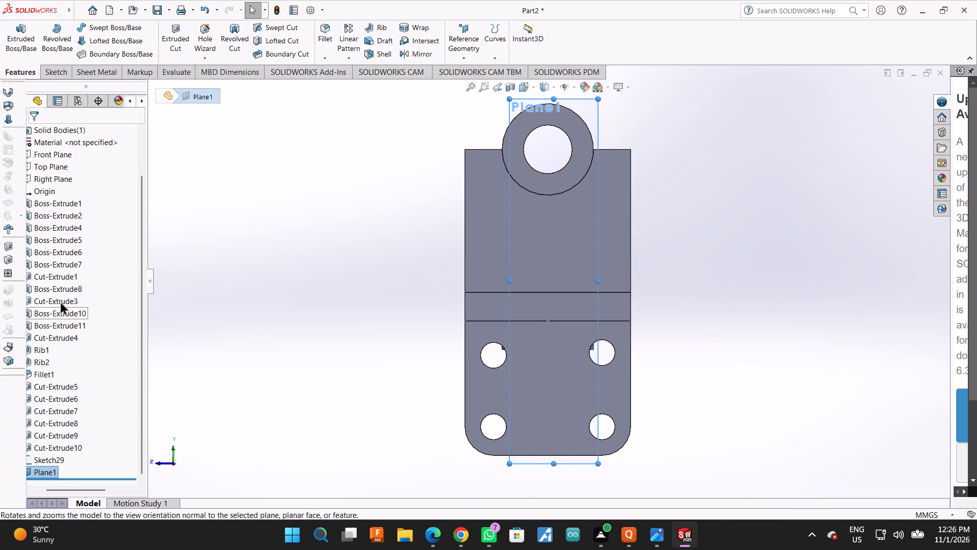
pyautogui.click(48, 474)
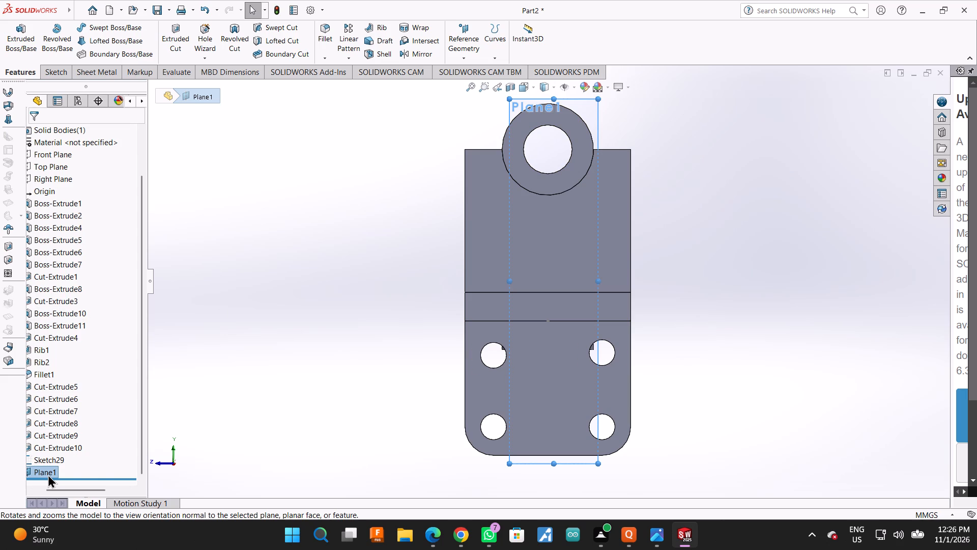
pyautogui.click(70, 467)
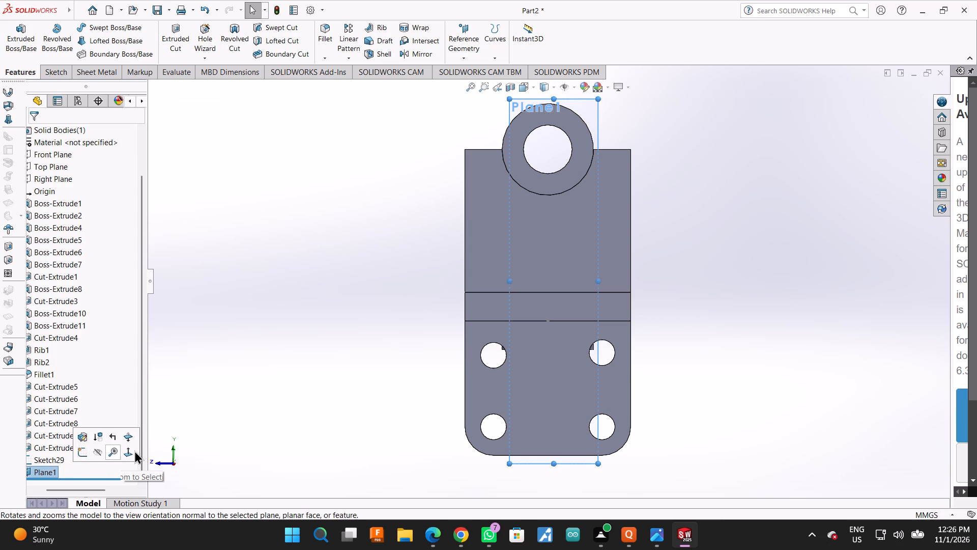
pyautogui.click(134, 450)
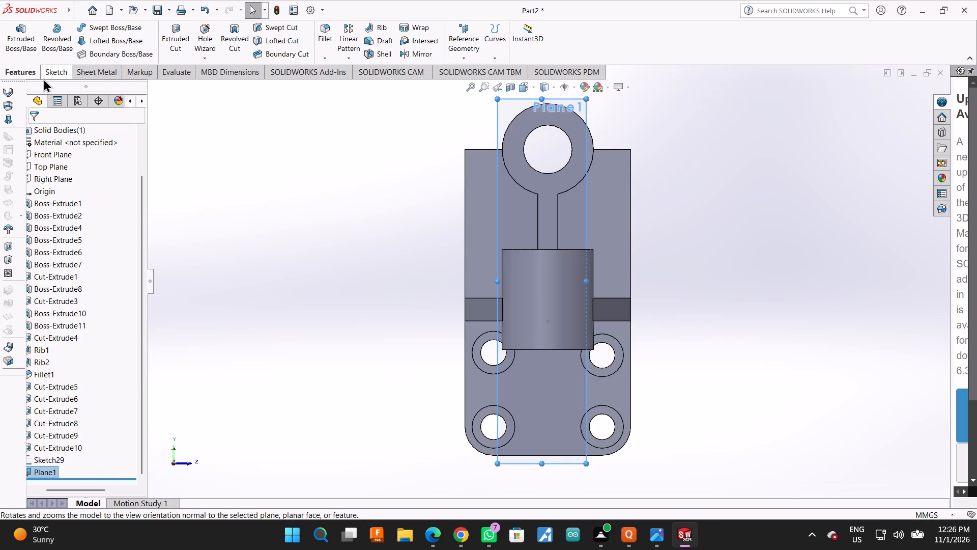
pyautogui.click(53, 71)
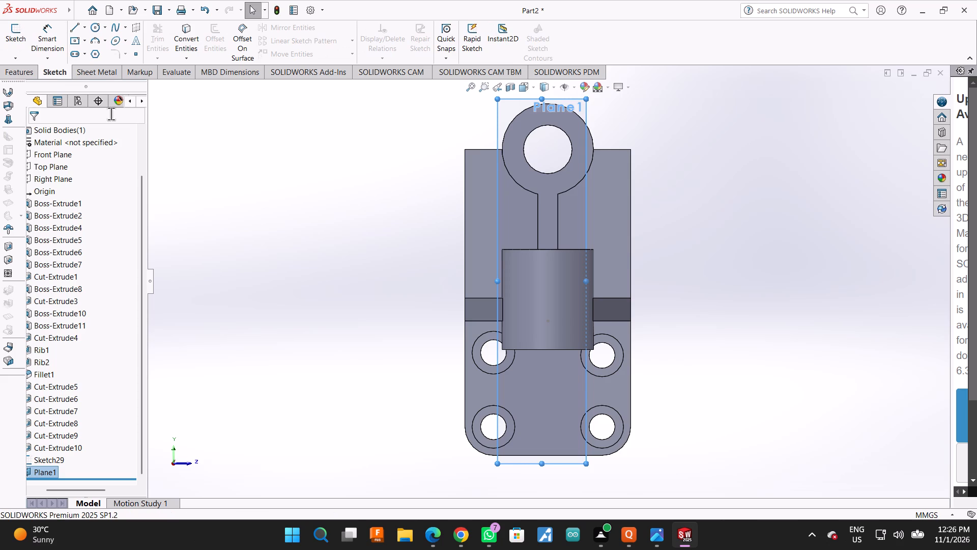
pyautogui.click(76, 24)
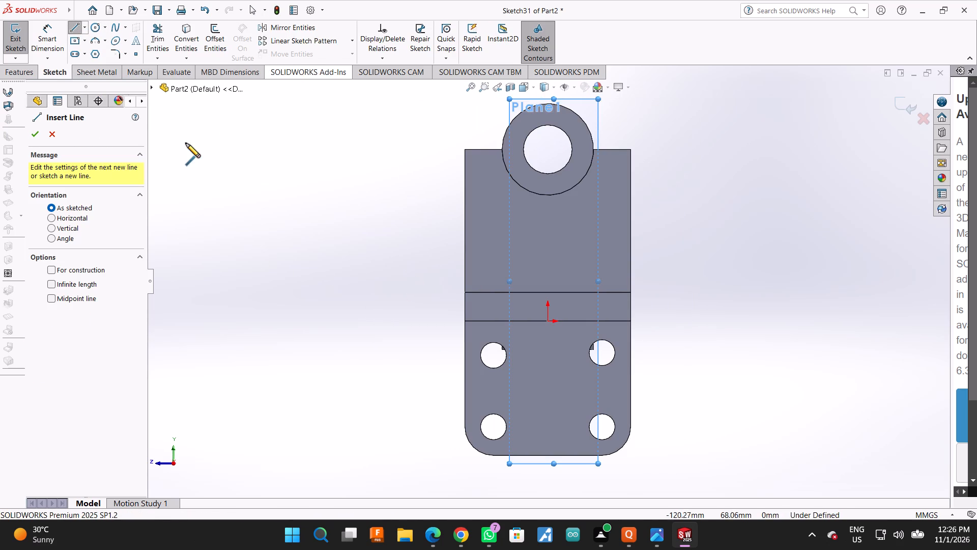
# Sketch a closed U-shaped profile above the vertical boss, with a bottom arc of about 2.23 mm radius and a top line about 5.49 mm long.
pyautogui.click(179, 93)
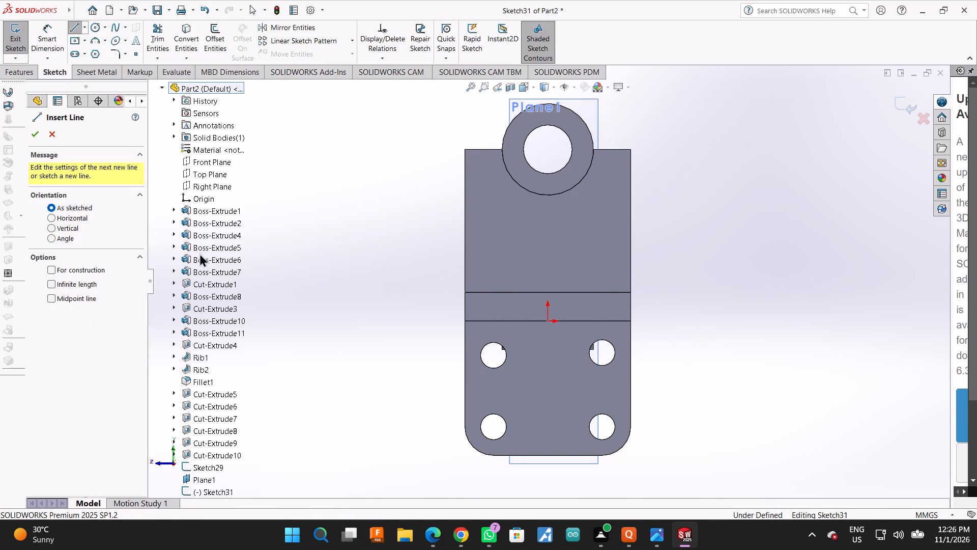
pyautogui.scroll(-3, 198, 477)
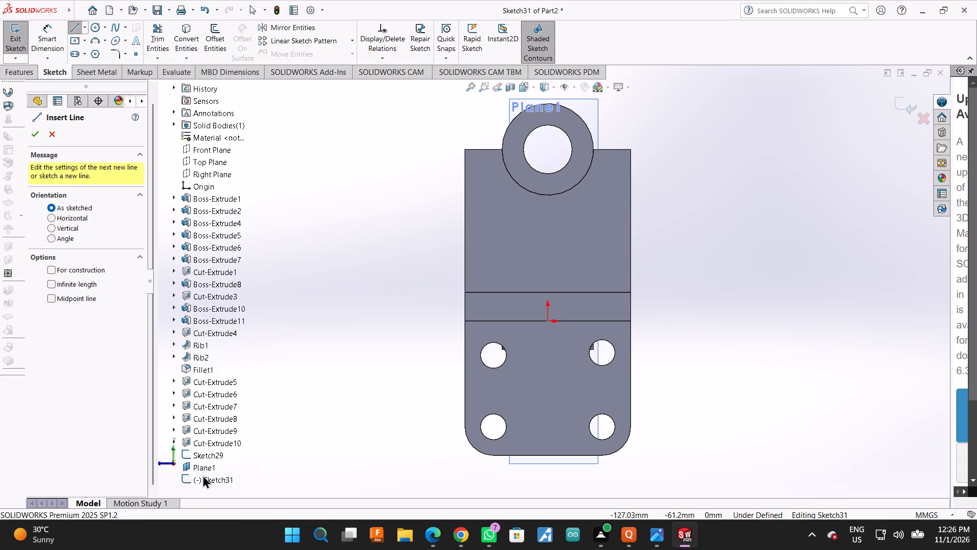
pyautogui.click(203, 471)
pyautogui.click(253, 456)
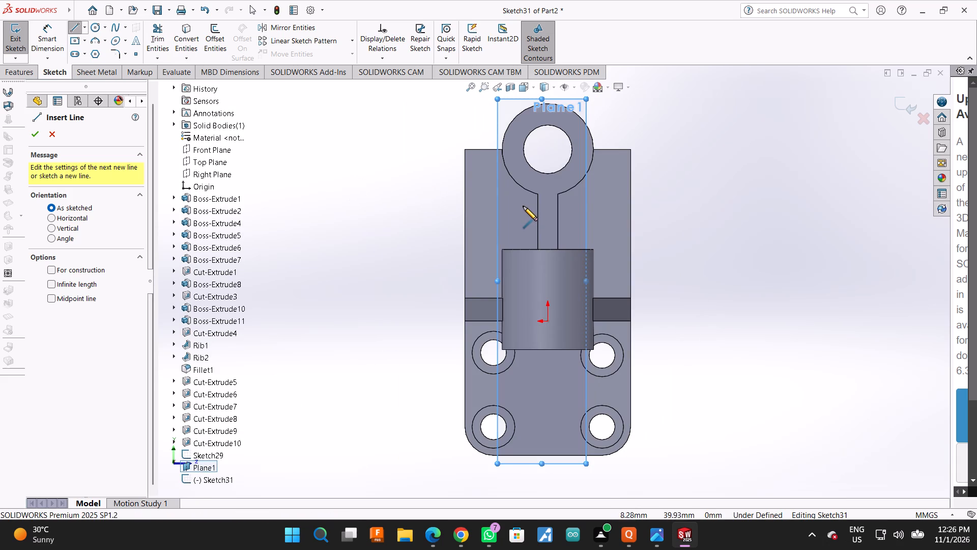
pyautogui.click(522, 206)
pyautogui.click(522, 238)
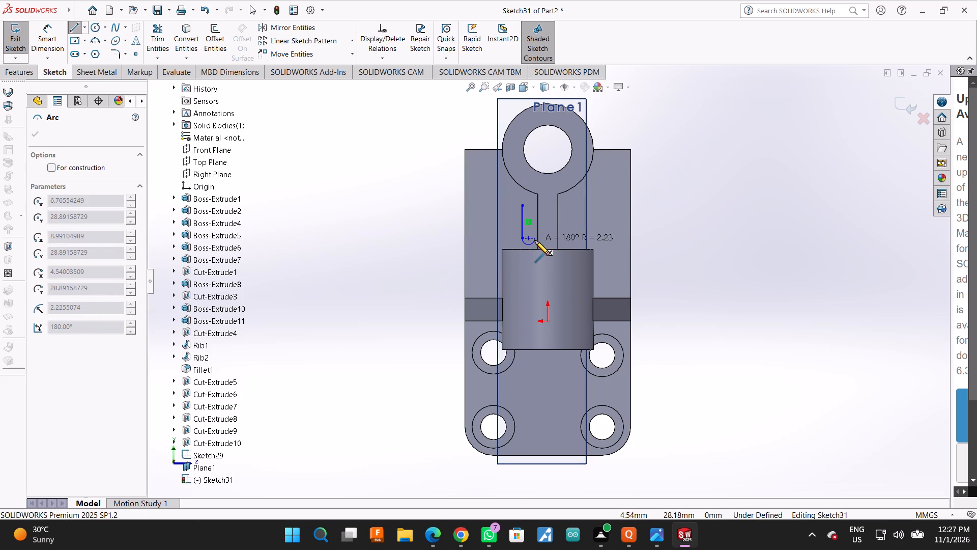
pyautogui.click(535, 240)
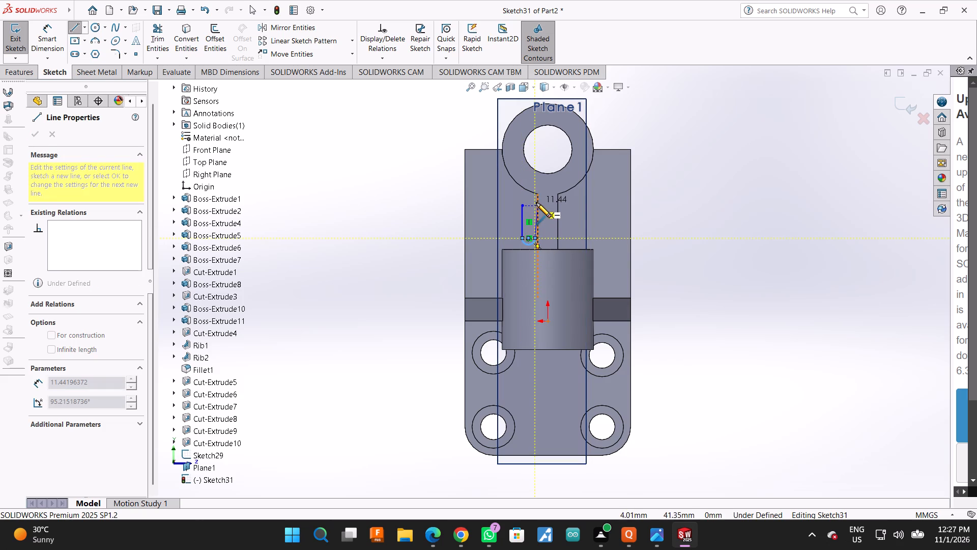
pyautogui.click(536, 203)
pyautogui.click(524, 205)
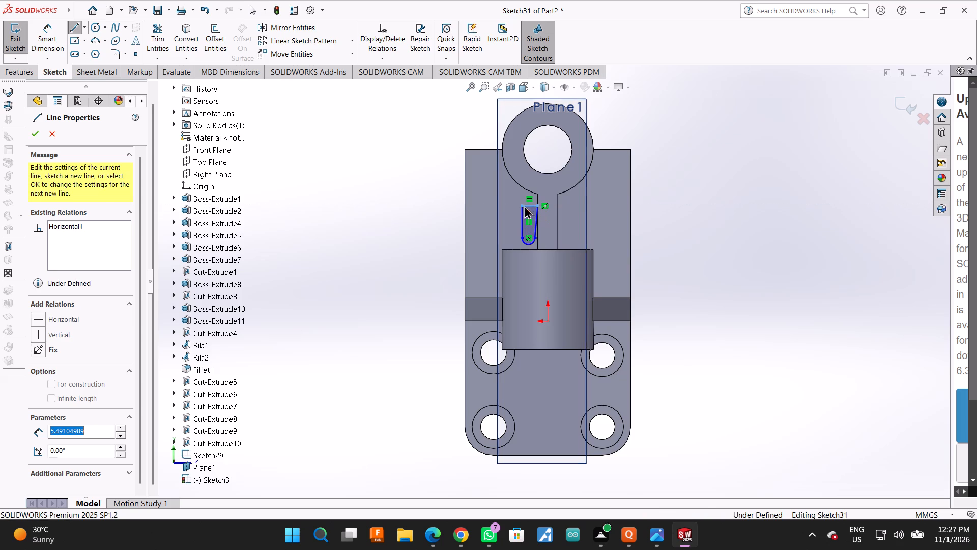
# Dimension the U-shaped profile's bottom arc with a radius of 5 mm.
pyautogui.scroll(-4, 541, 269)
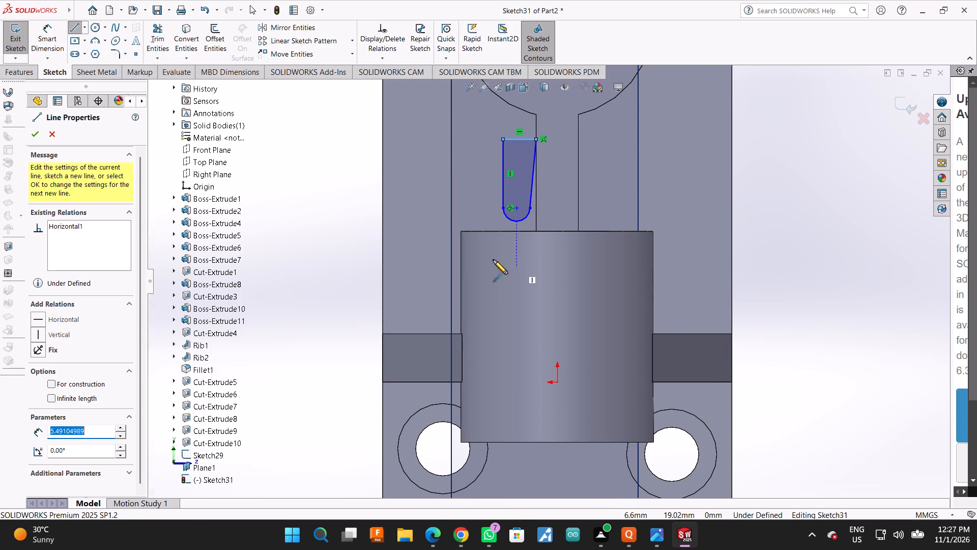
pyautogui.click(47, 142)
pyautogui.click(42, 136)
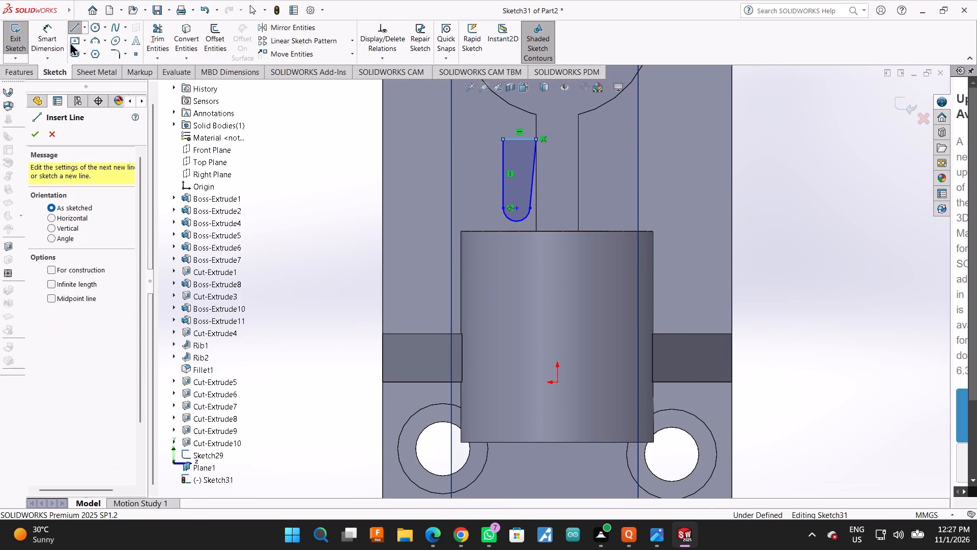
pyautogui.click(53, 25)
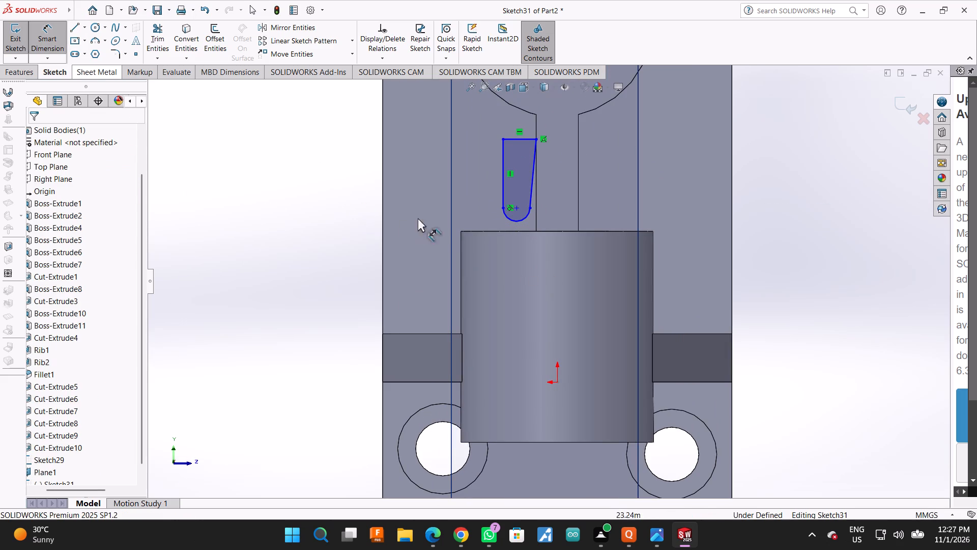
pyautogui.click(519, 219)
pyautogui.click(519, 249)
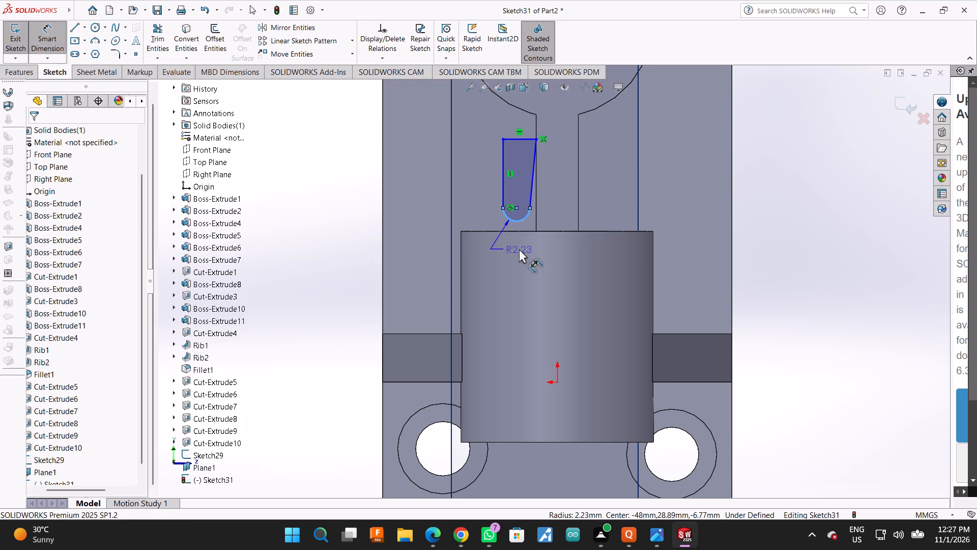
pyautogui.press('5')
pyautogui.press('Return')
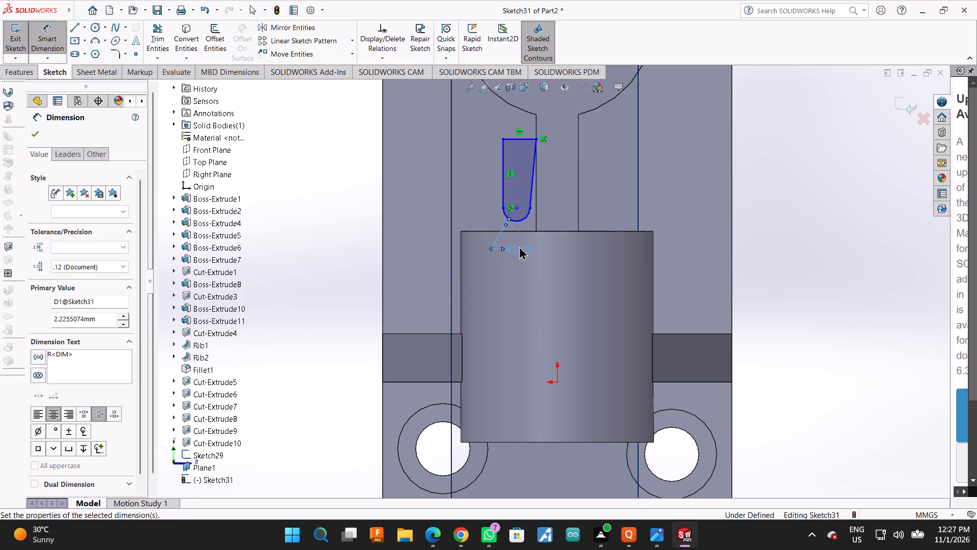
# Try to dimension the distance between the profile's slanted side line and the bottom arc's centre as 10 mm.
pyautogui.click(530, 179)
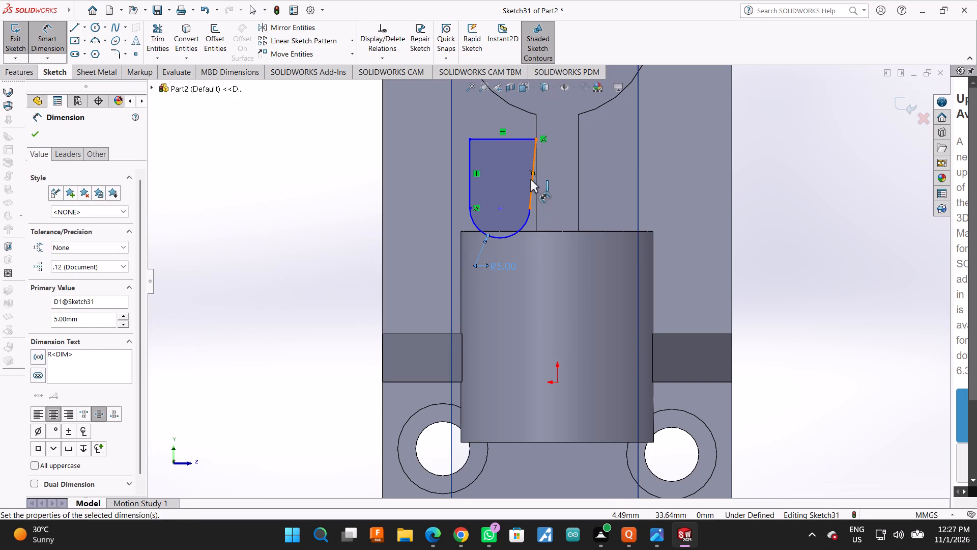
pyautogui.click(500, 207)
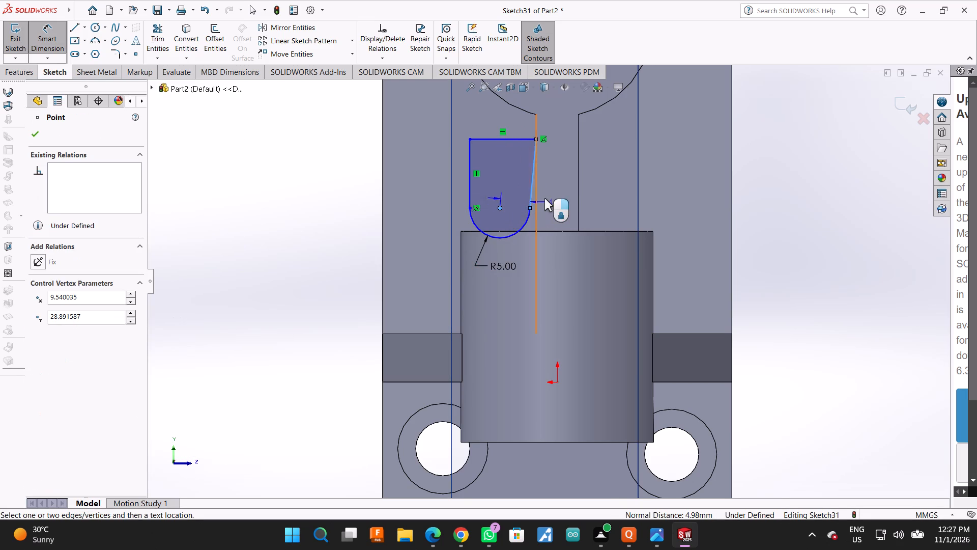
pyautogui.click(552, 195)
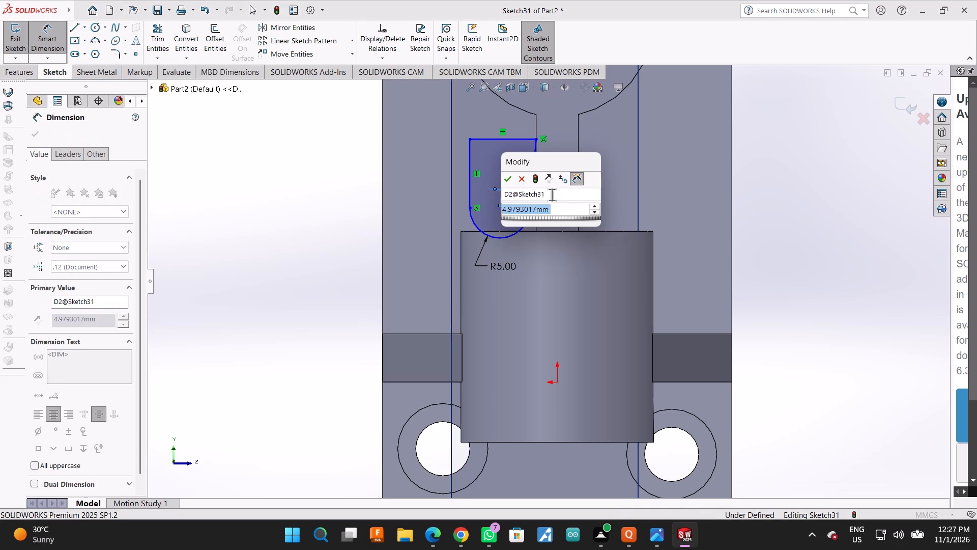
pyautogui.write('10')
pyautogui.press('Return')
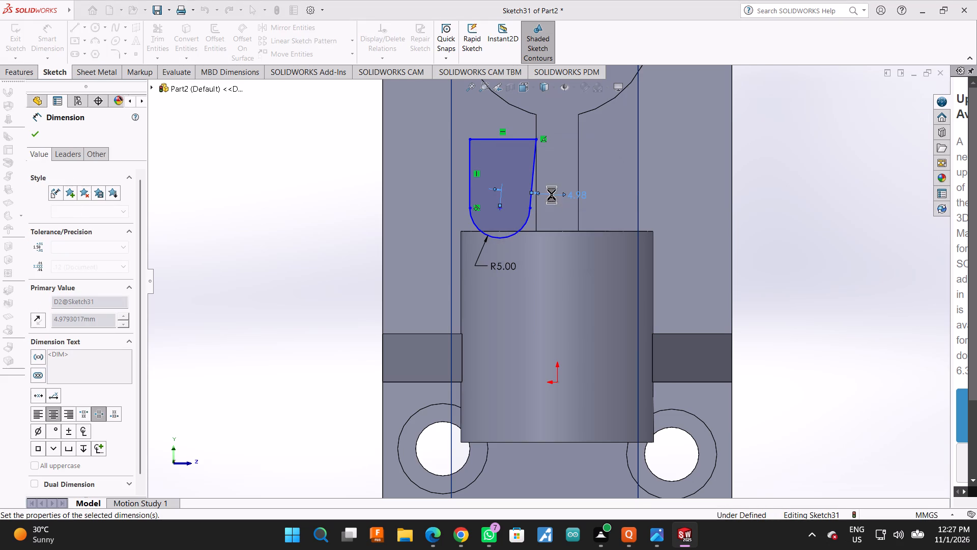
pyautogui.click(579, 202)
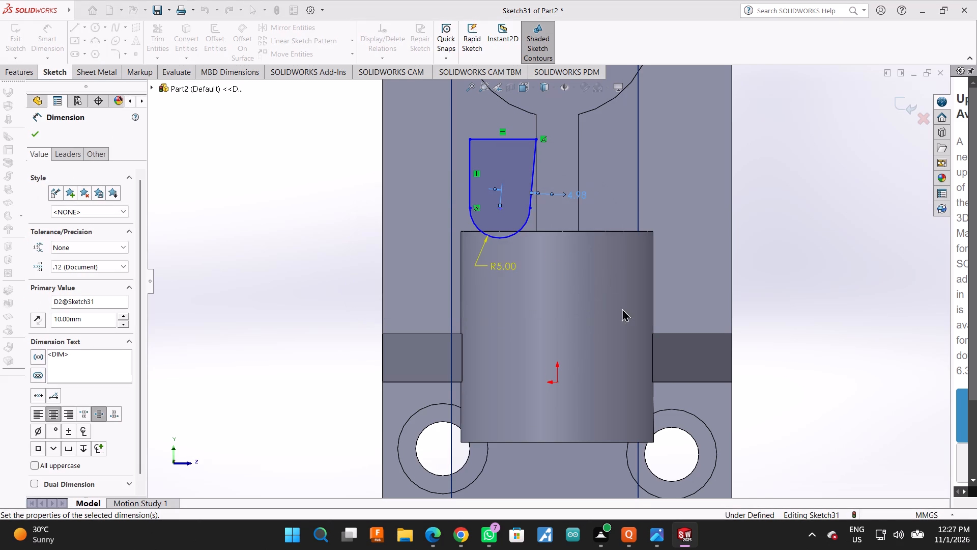
# Undo the profile's dimensions together with its top line and slanted side line, keeping the vertical line and bottom arc.
pyautogui.hotkey('ctrl', 'z')
pyautogui.hotkey('ctrl', 'z')
pyautogui.hotkey('ctrl', 'z')
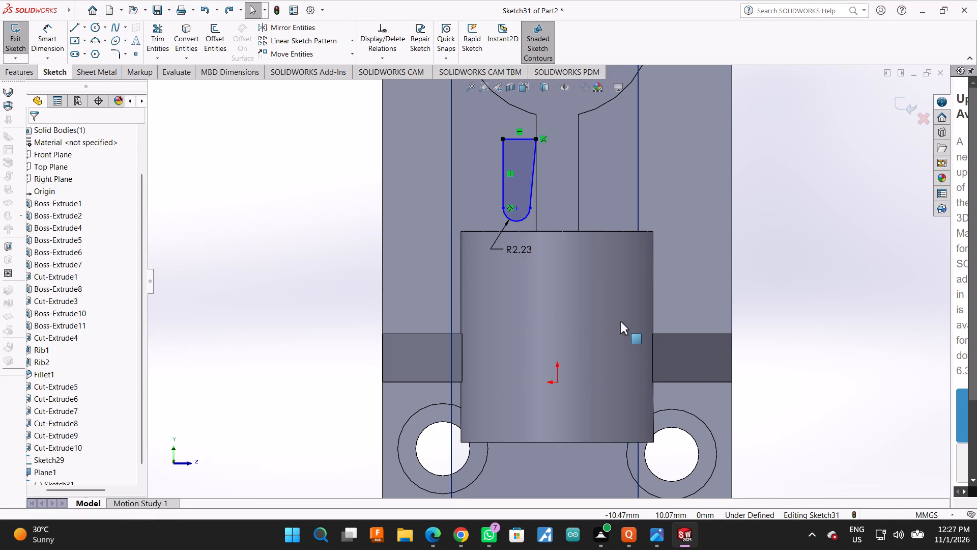
pyautogui.hotkey('ctrl', 'z')
pyautogui.hotkey('ctrl', 'z')
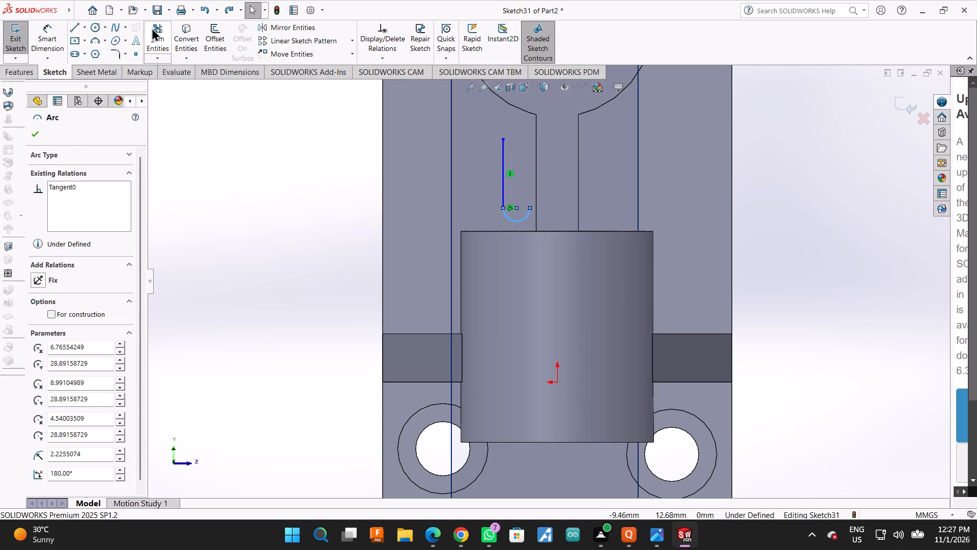
# Redraw the missing side as a vertical line about 11.39 mm long and close the top with a horizontal line about 4.45 mm long.
pyautogui.click(74, 27)
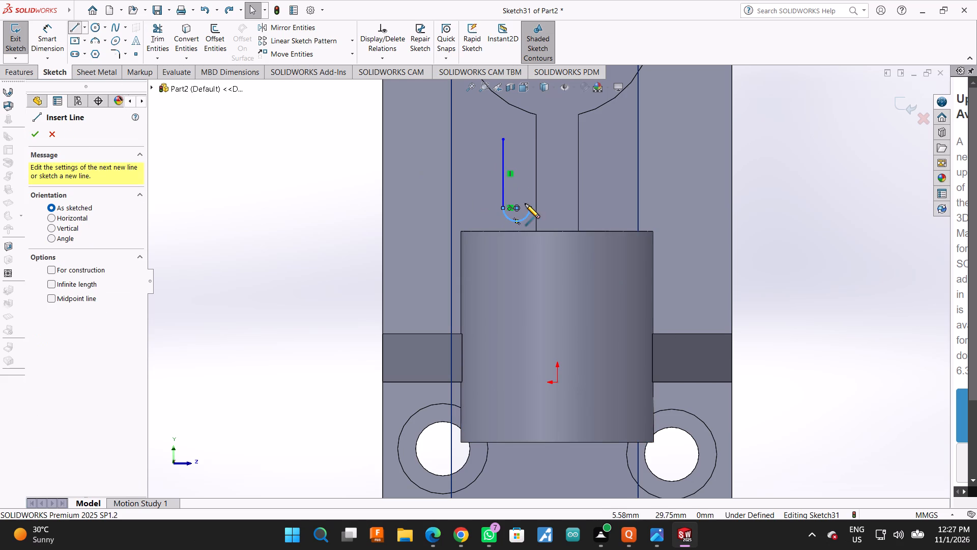
pyautogui.click(530, 207)
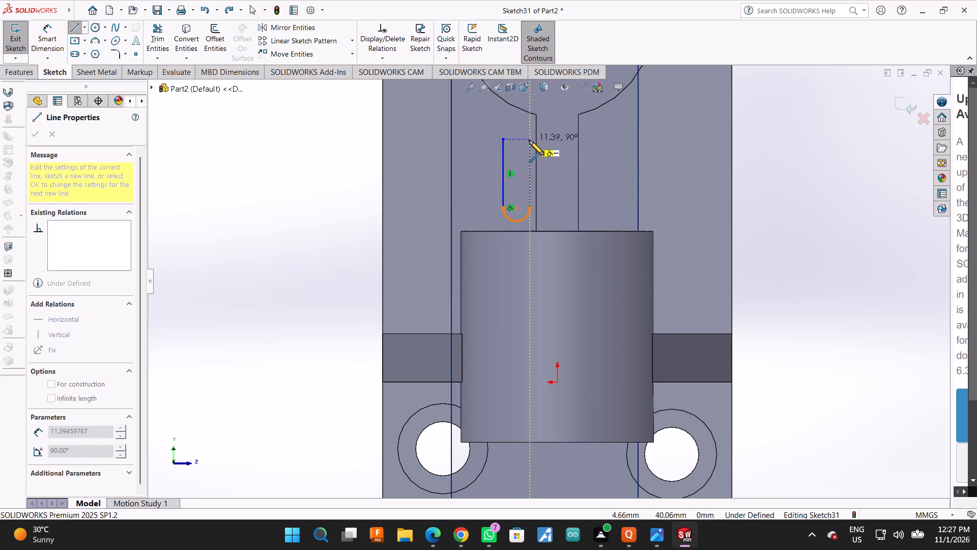
pyautogui.click(529, 141)
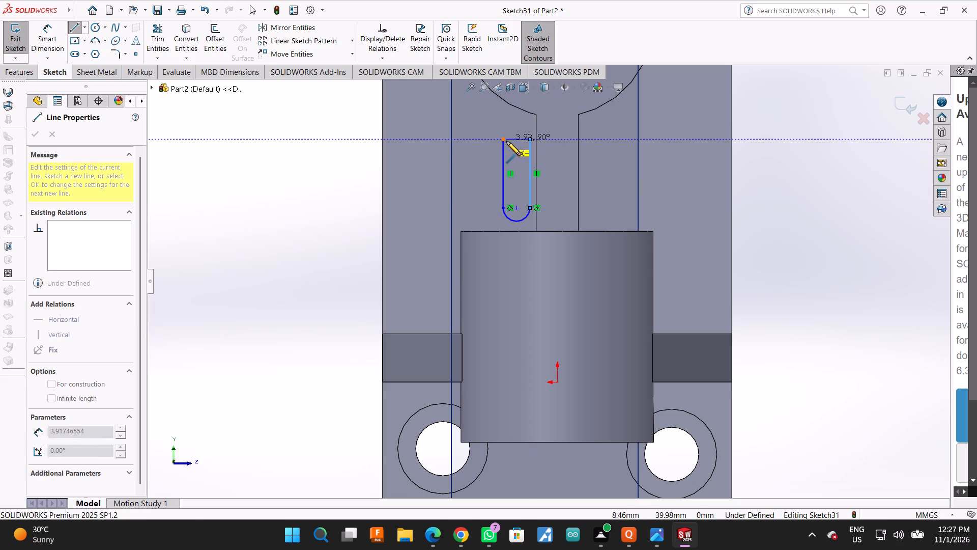
pyautogui.click(506, 141)
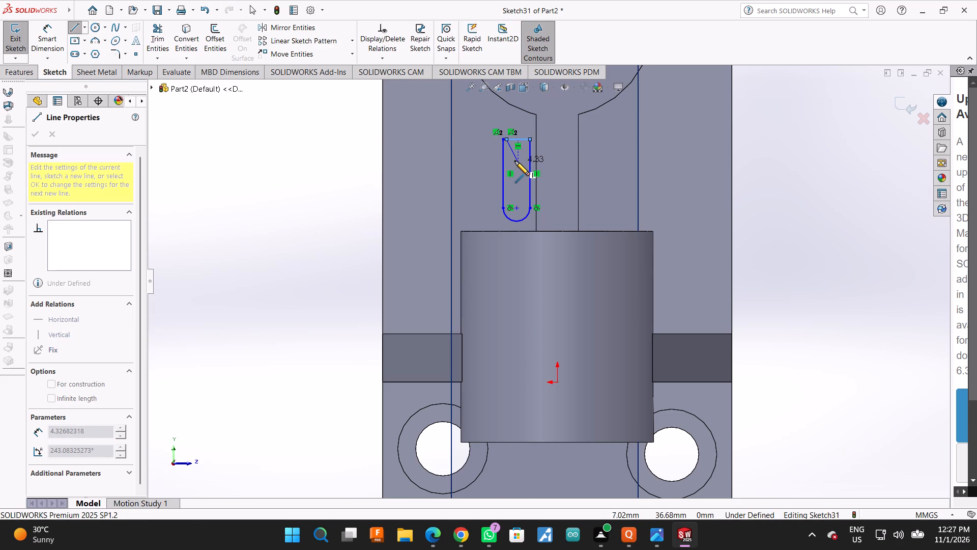
pyautogui.hotkey('ctrl', 'z')
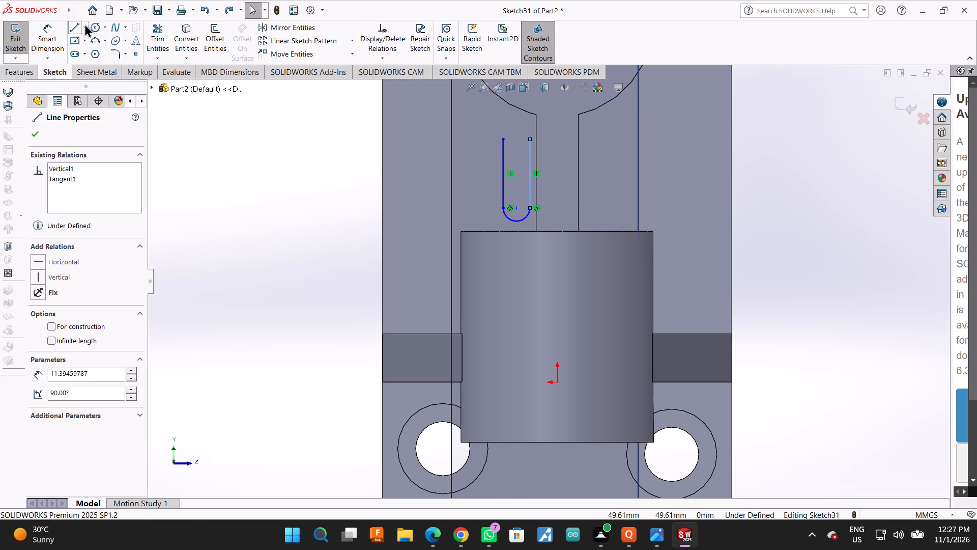
pyautogui.click(79, 21)
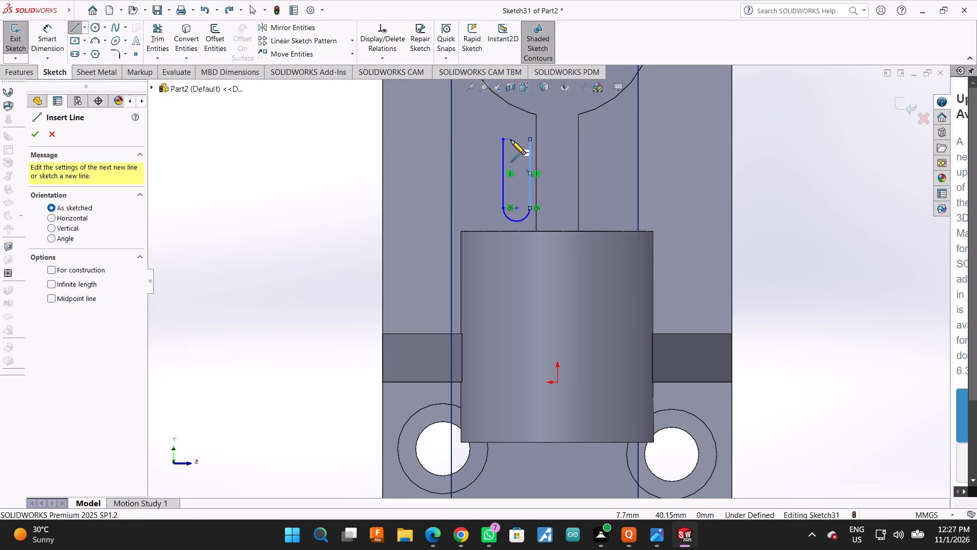
pyautogui.click(503, 141)
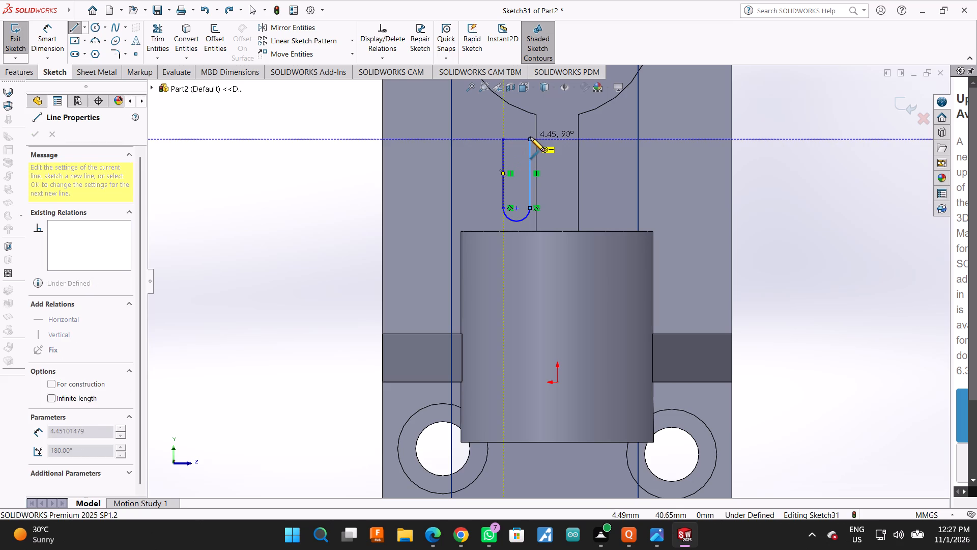
pyautogui.click(531, 139)
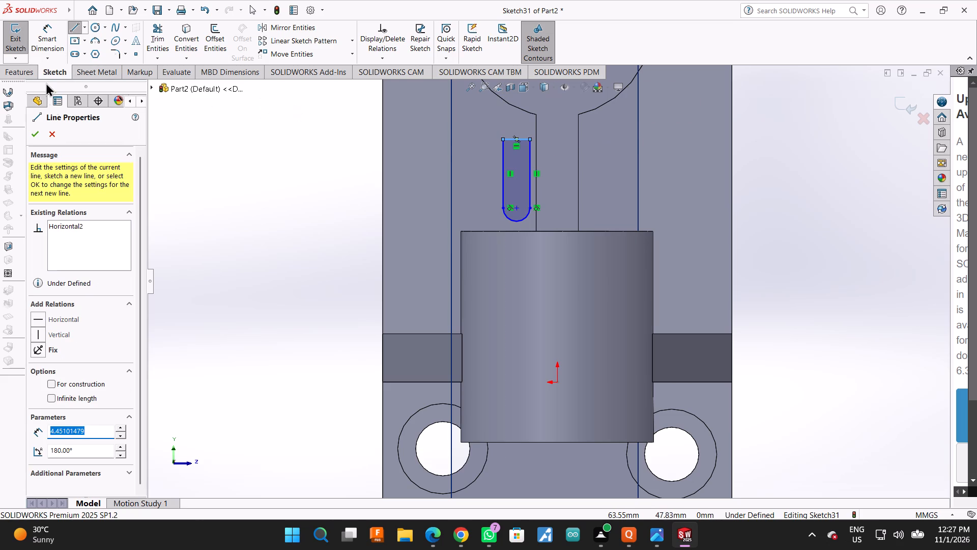
pyautogui.click(37, 127)
# Dimension the closed profile's bottom arc with a radius of 5 mm.
pyautogui.click(54, 33)
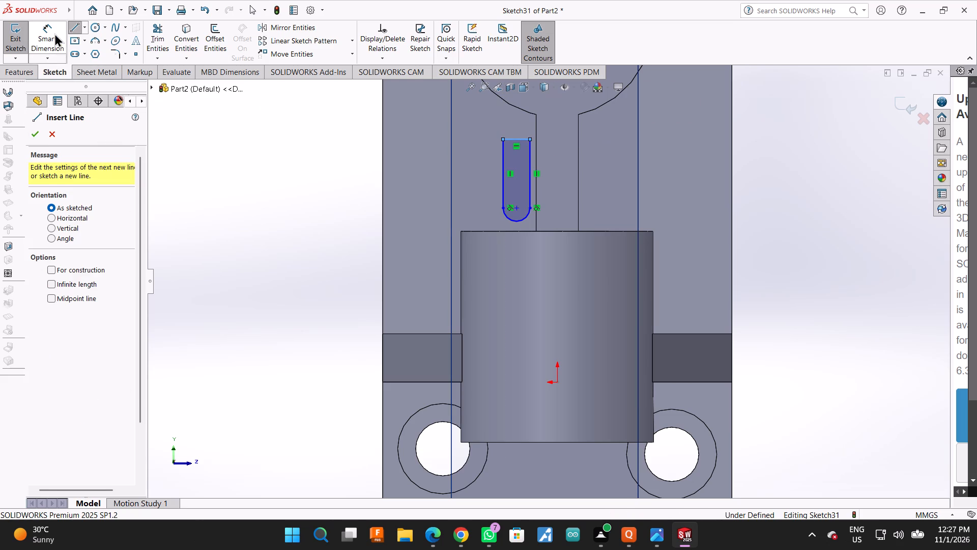
pyautogui.click(518, 224)
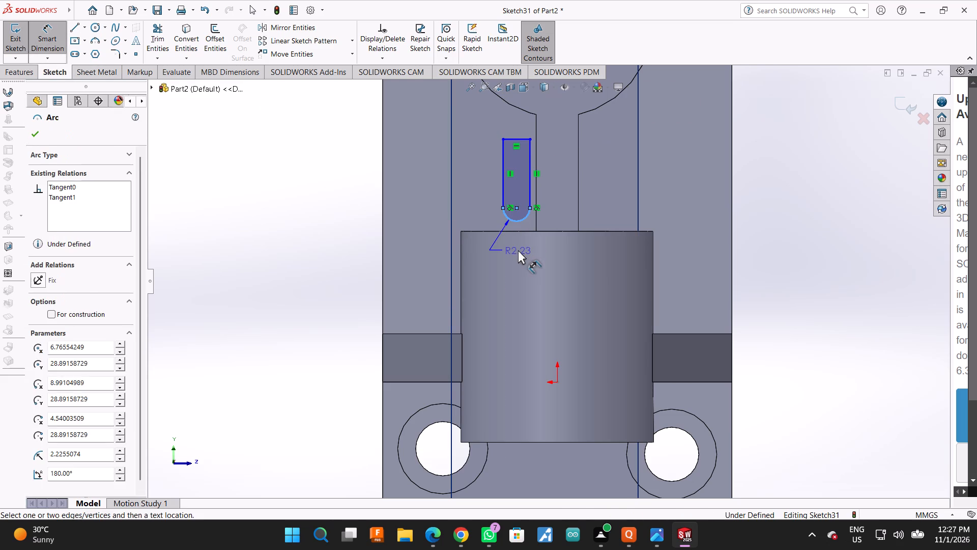
pyautogui.click(518, 250)
pyautogui.press('5')
pyautogui.press('Return')
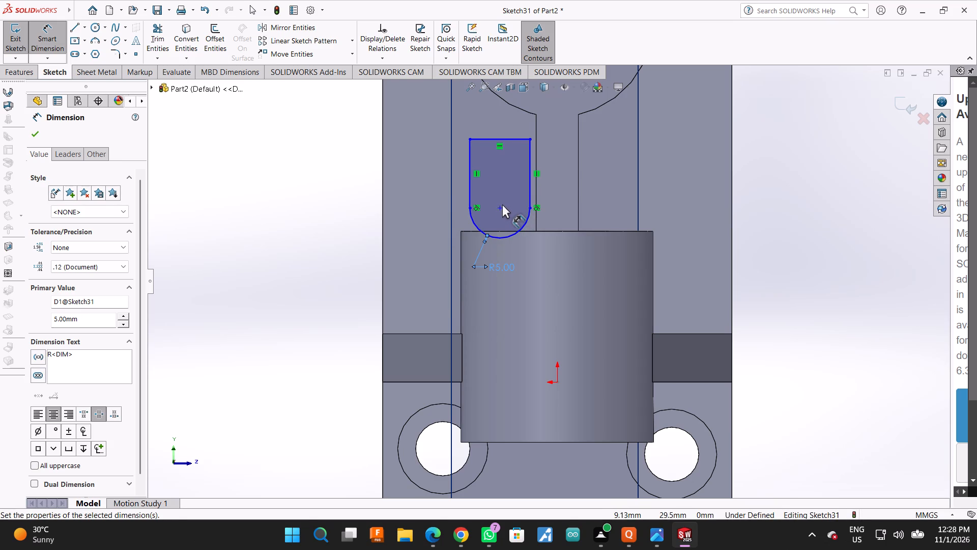
# Dimension the vertical distance from the arc's centre to the profile's top line as 10 mm.
pyautogui.click(499, 205)
pyautogui.click(510, 139)
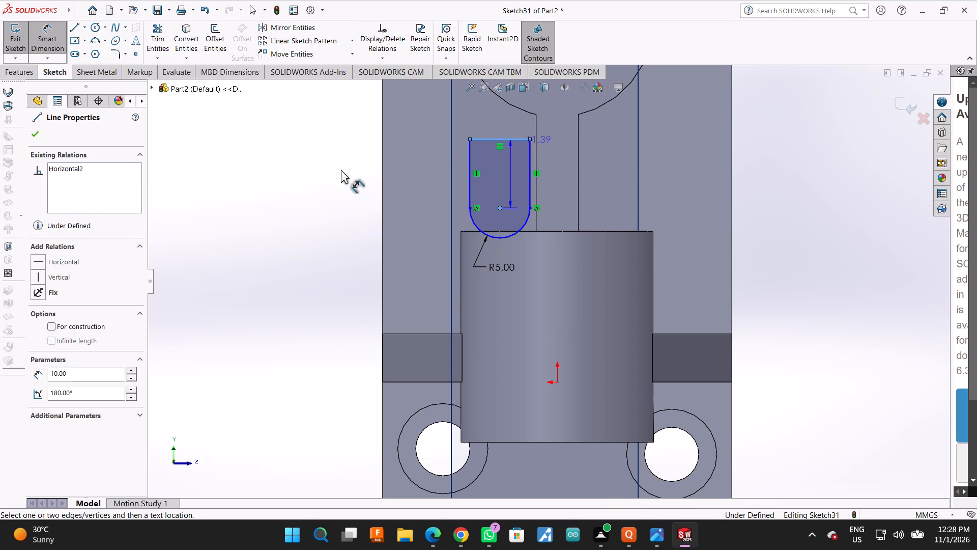
pyautogui.click(343, 174)
pyautogui.write('10')
pyautogui.press('Return')
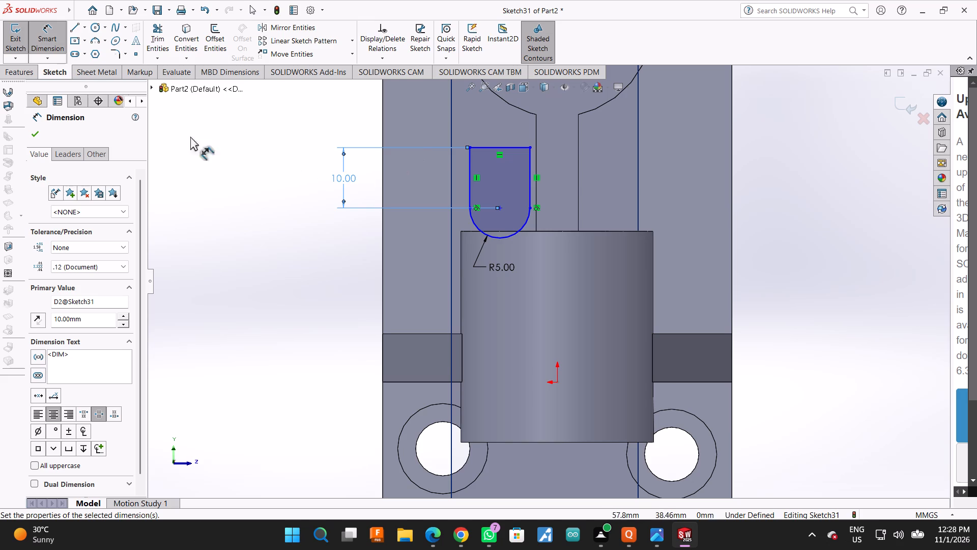
pyautogui.click(28, 131)
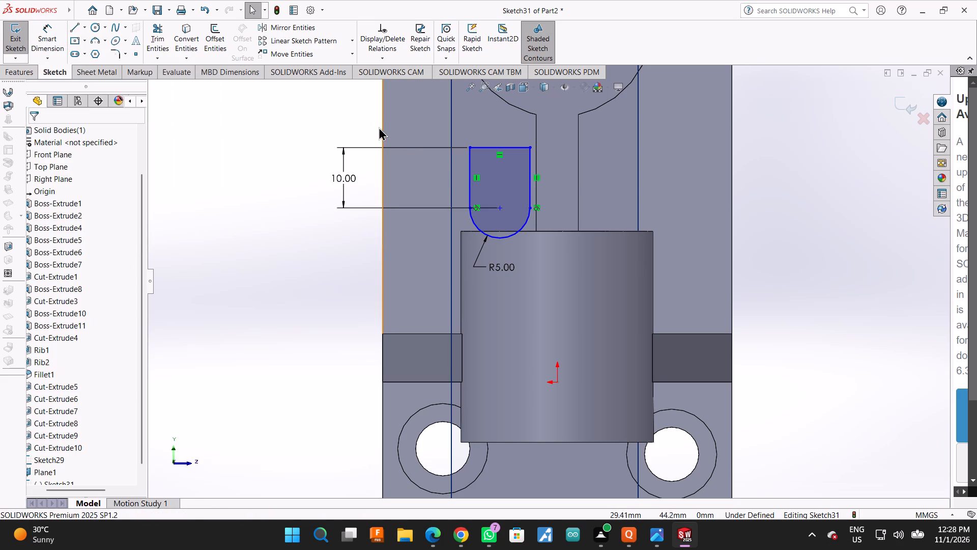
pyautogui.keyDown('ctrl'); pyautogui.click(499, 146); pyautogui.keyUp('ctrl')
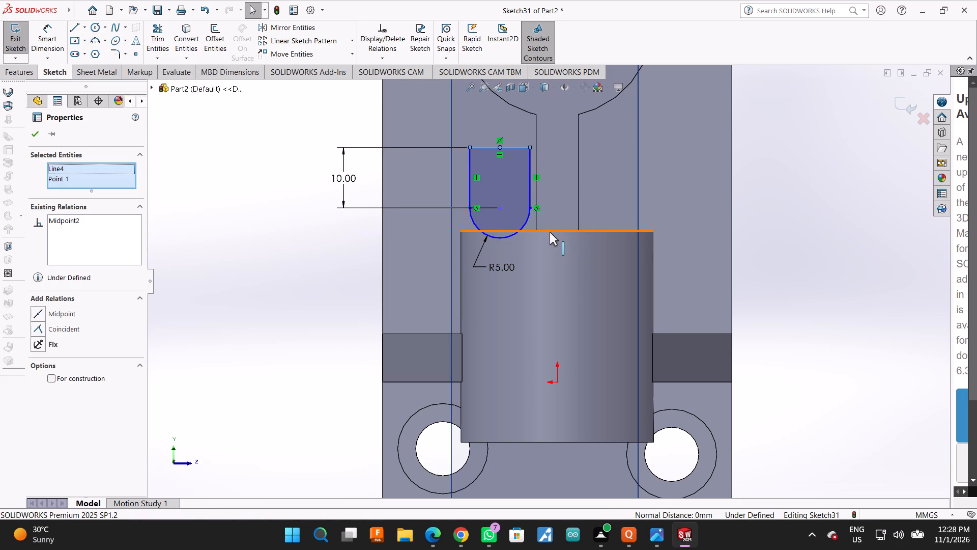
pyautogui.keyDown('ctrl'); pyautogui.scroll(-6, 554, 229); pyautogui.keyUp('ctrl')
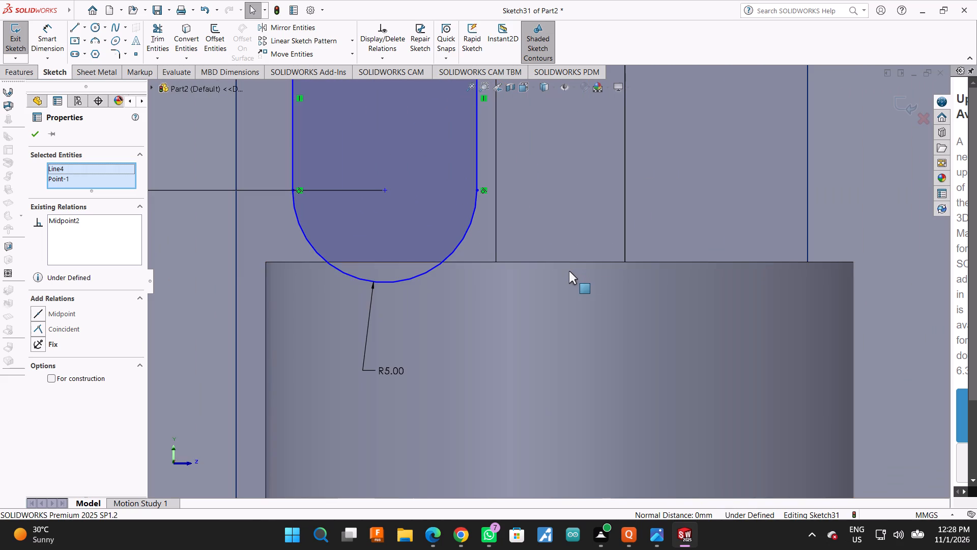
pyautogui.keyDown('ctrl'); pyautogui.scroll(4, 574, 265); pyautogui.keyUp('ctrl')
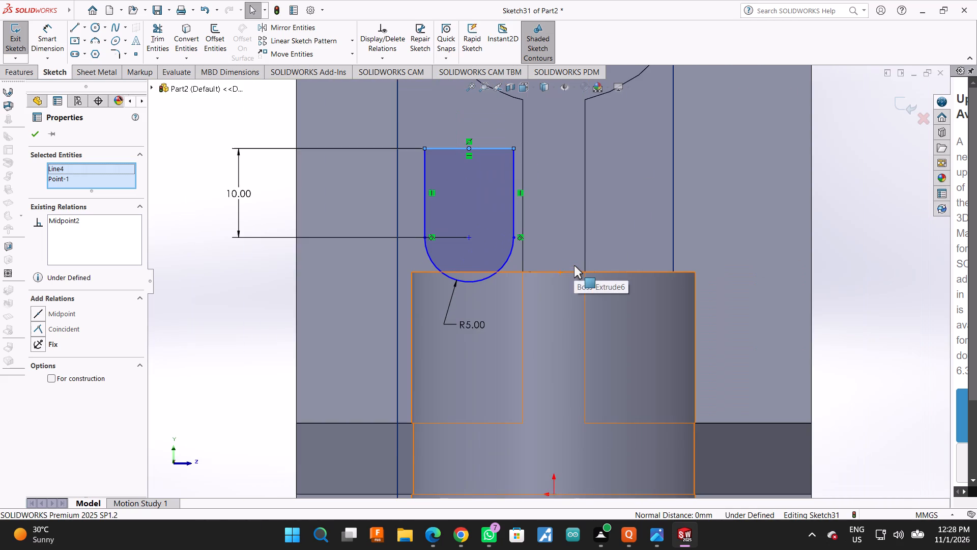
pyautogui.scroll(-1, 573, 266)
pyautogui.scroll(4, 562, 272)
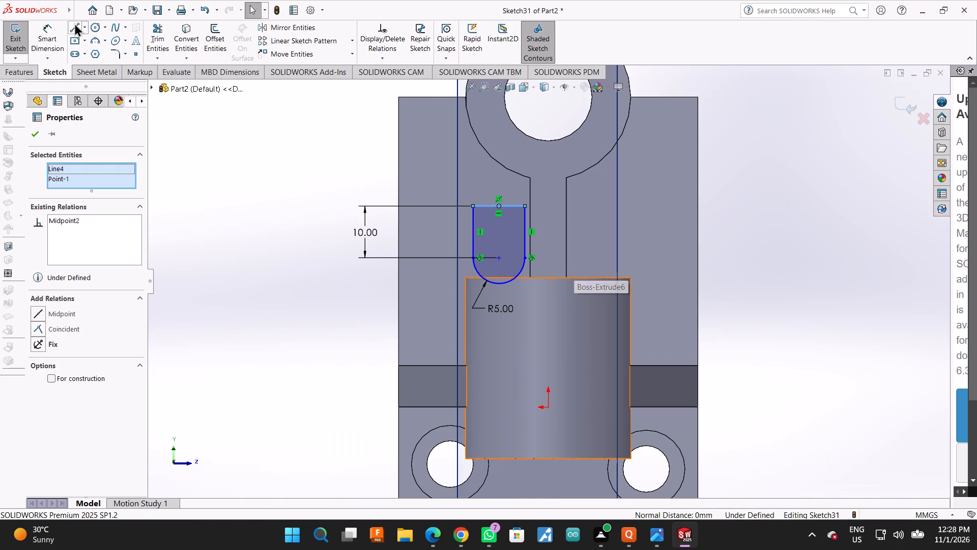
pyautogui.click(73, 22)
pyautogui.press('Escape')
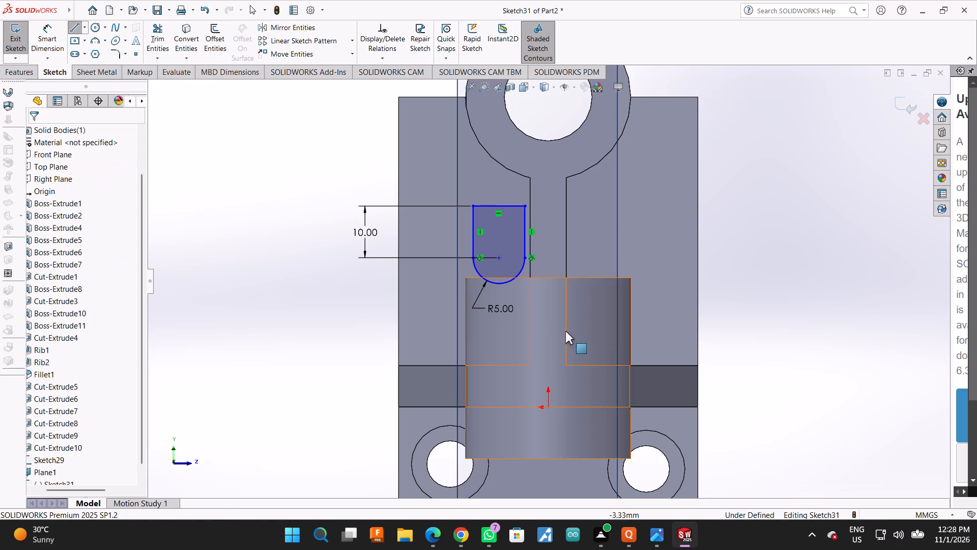
# Draw a vertical construction centerline on the vertical boss from the midpoint of its bottom edge to the midpoint of its top edge.
pyautogui.click(82, 28)
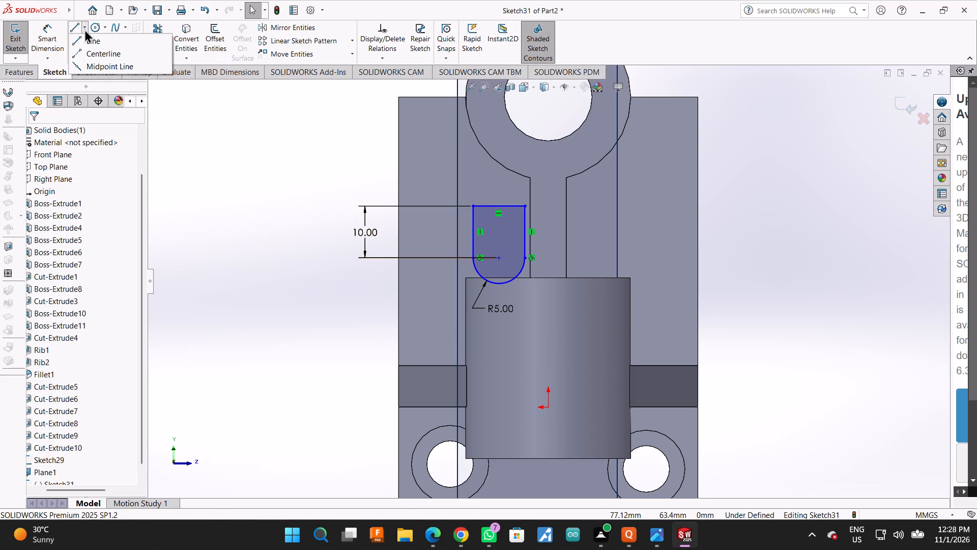
pyautogui.click(91, 54)
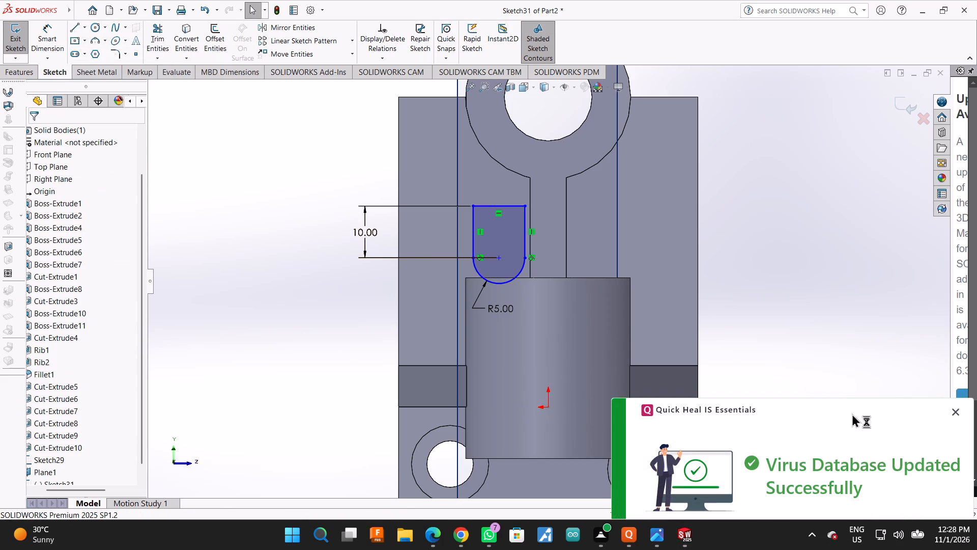
pyautogui.click(955, 410)
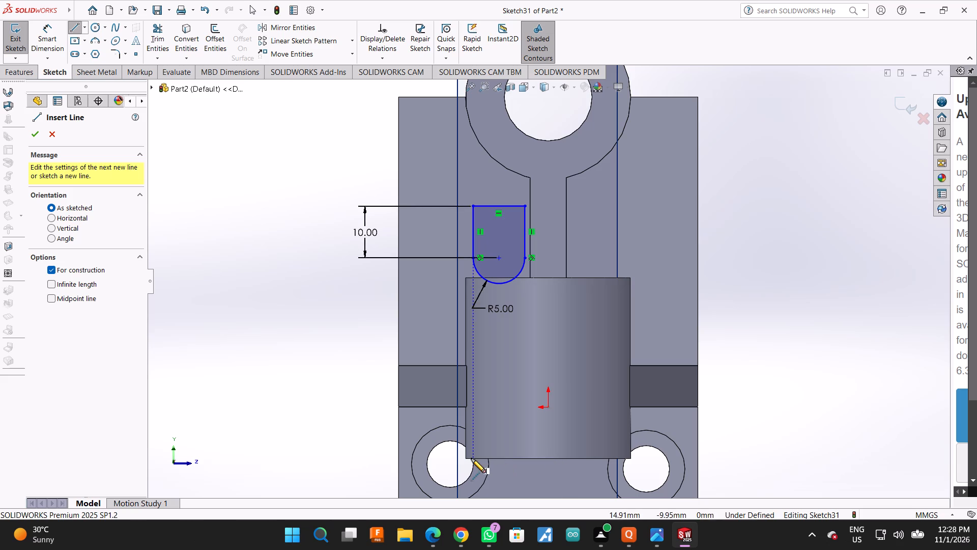
pyautogui.click(549, 458)
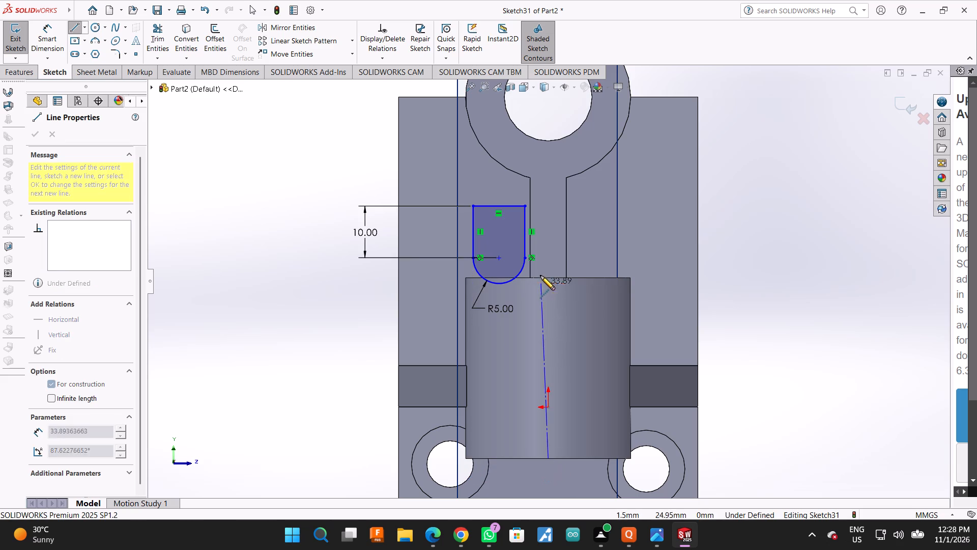
pyautogui.click(550, 280)
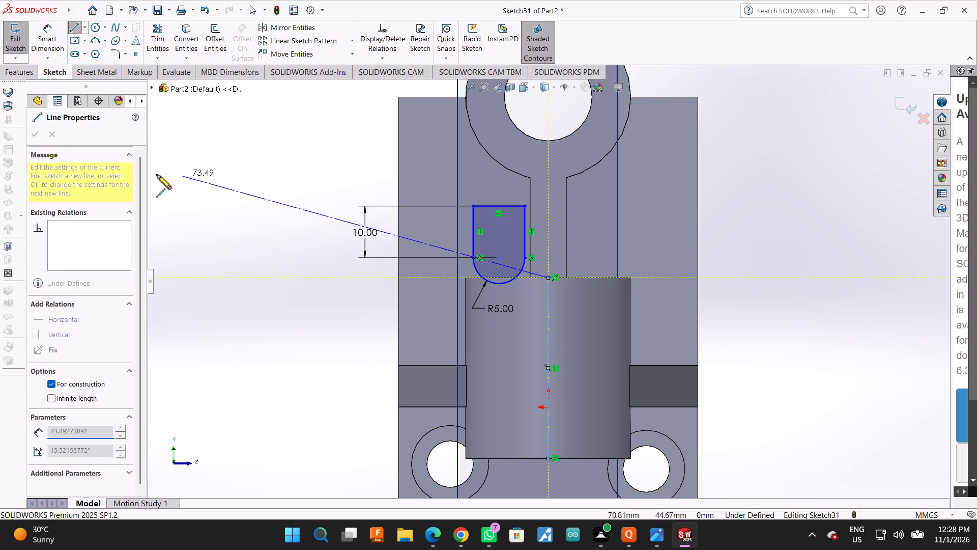
pyautogui.press('Escape')
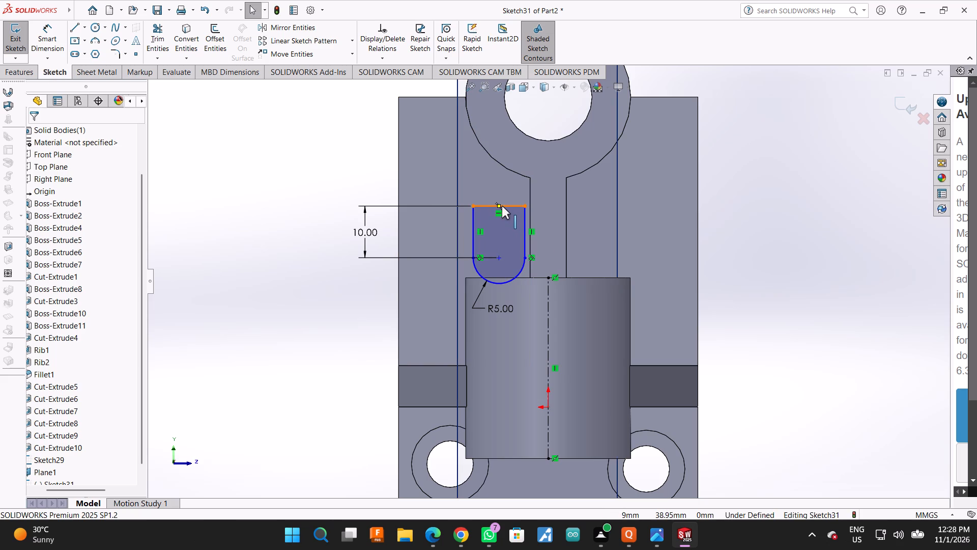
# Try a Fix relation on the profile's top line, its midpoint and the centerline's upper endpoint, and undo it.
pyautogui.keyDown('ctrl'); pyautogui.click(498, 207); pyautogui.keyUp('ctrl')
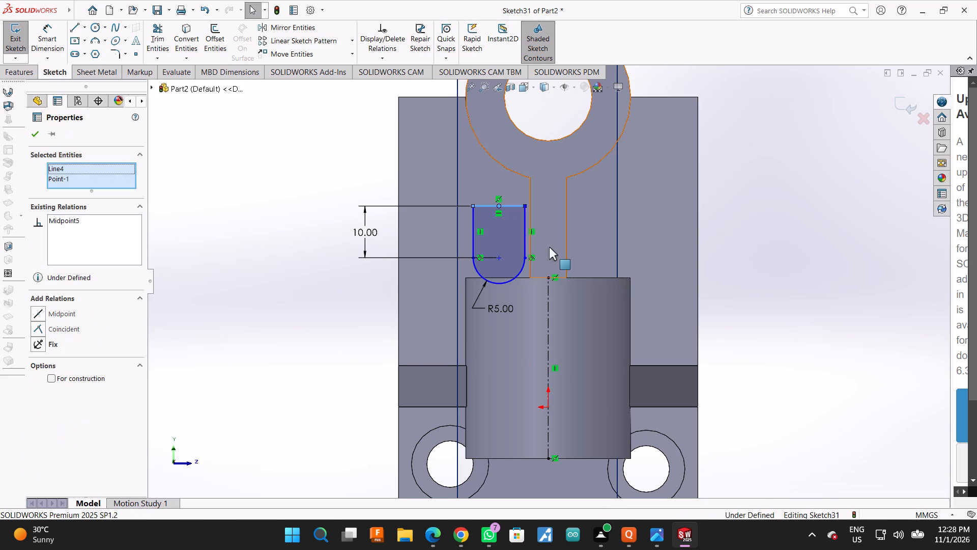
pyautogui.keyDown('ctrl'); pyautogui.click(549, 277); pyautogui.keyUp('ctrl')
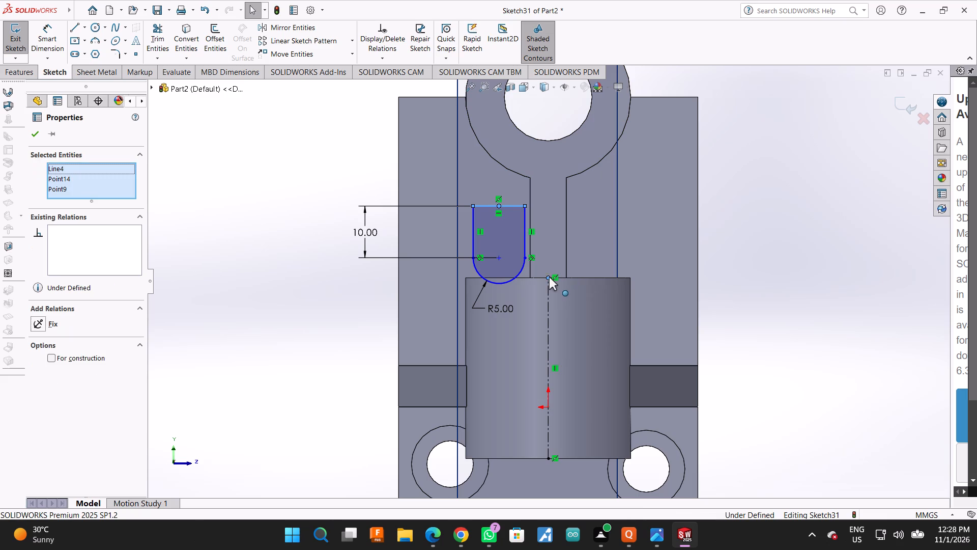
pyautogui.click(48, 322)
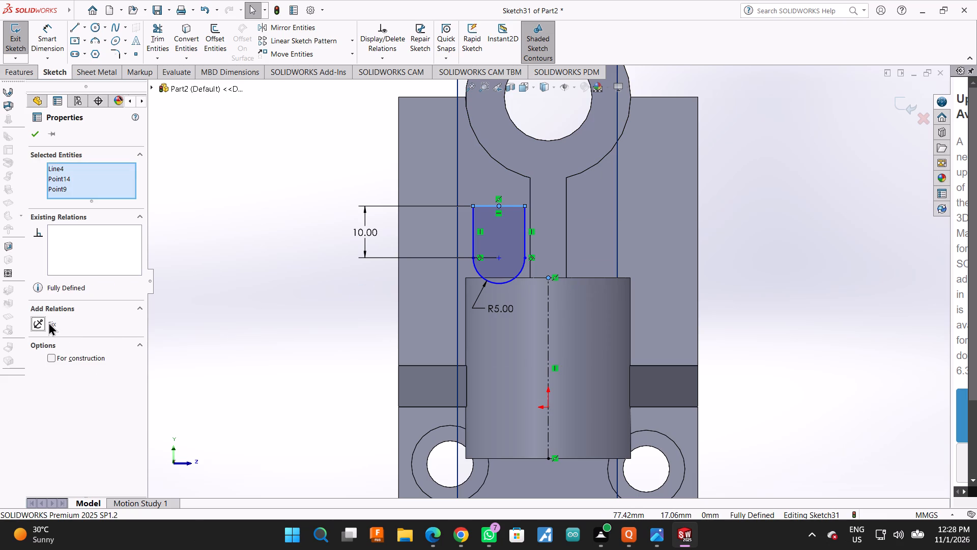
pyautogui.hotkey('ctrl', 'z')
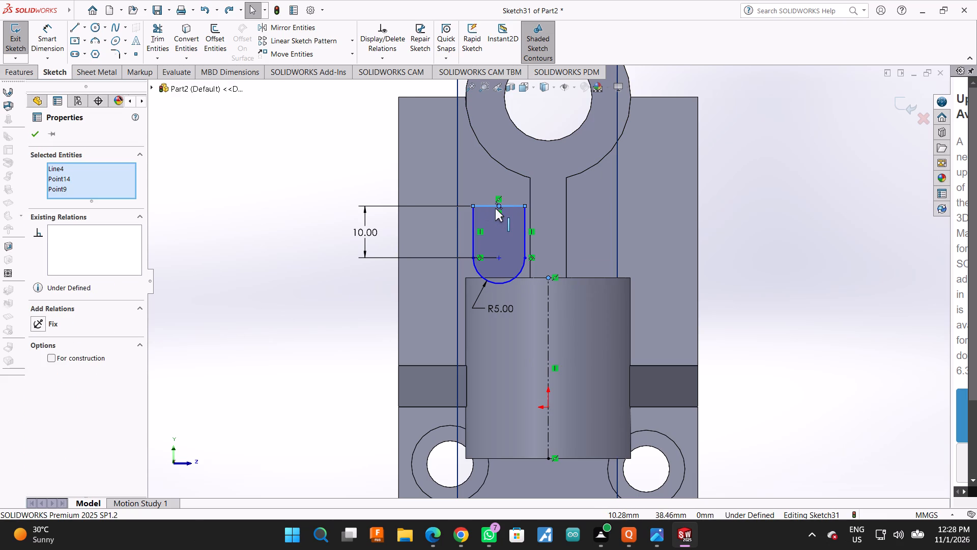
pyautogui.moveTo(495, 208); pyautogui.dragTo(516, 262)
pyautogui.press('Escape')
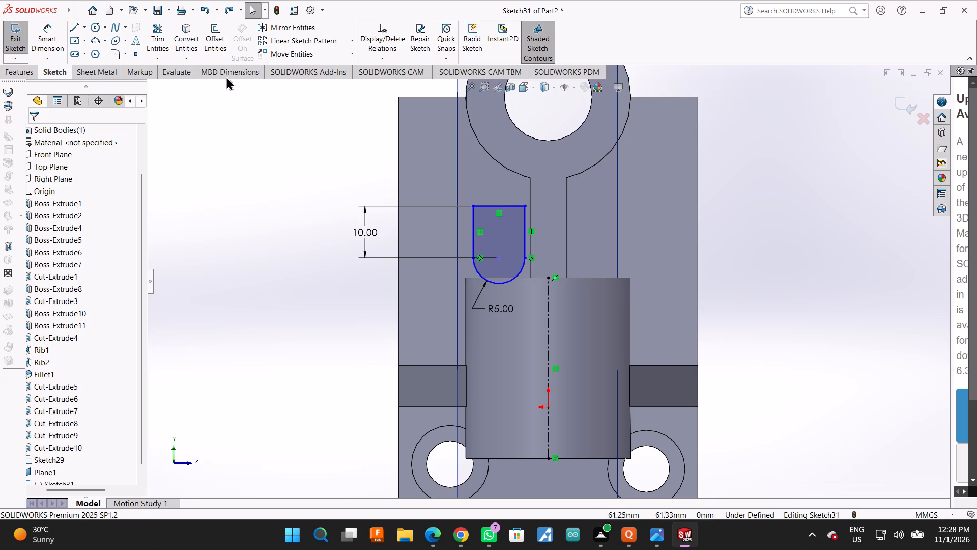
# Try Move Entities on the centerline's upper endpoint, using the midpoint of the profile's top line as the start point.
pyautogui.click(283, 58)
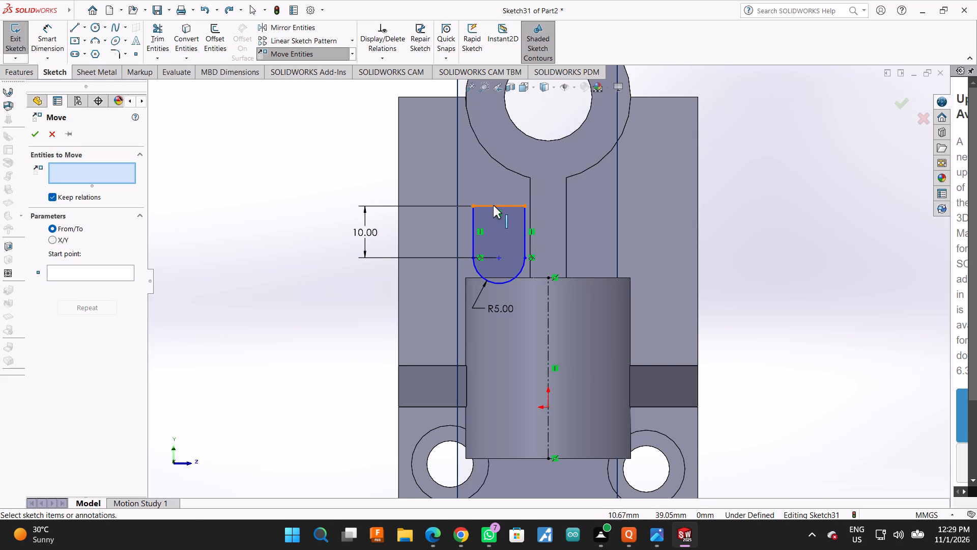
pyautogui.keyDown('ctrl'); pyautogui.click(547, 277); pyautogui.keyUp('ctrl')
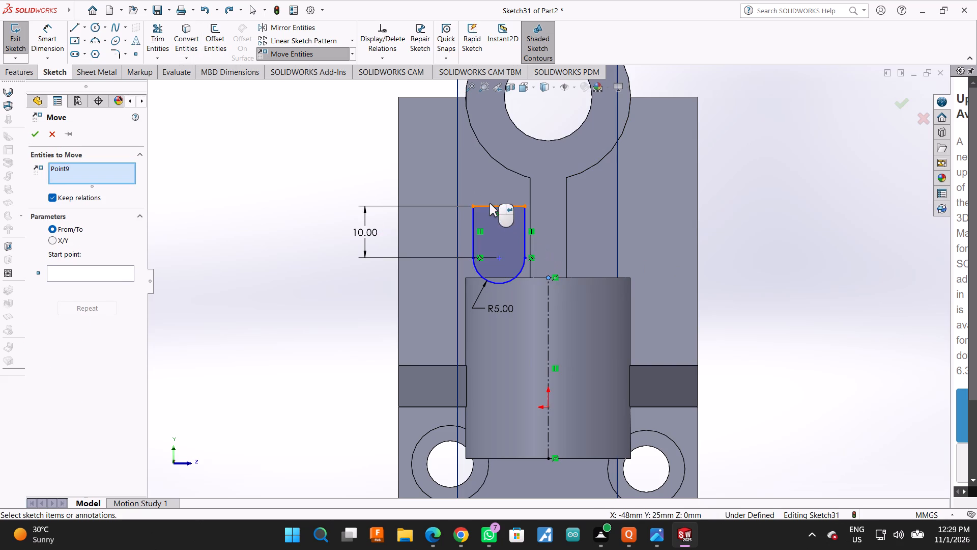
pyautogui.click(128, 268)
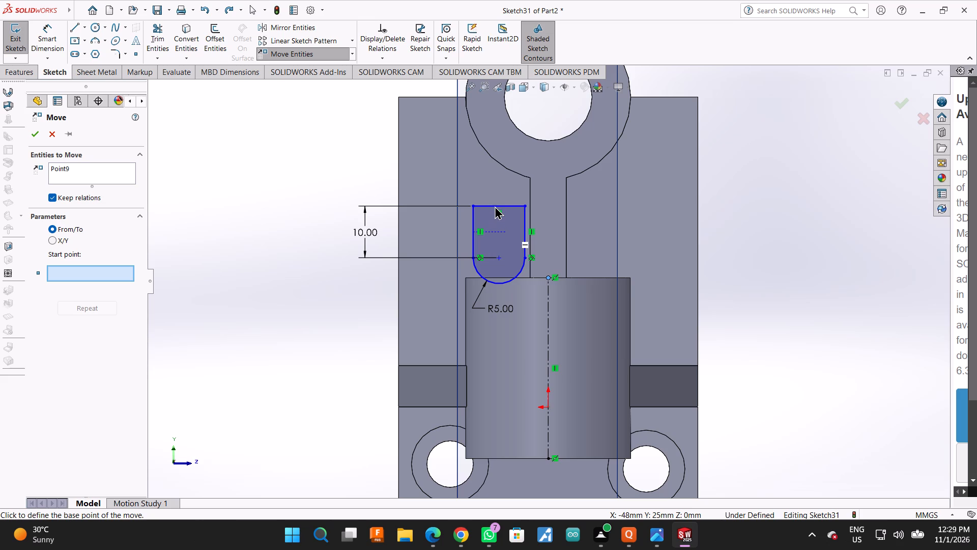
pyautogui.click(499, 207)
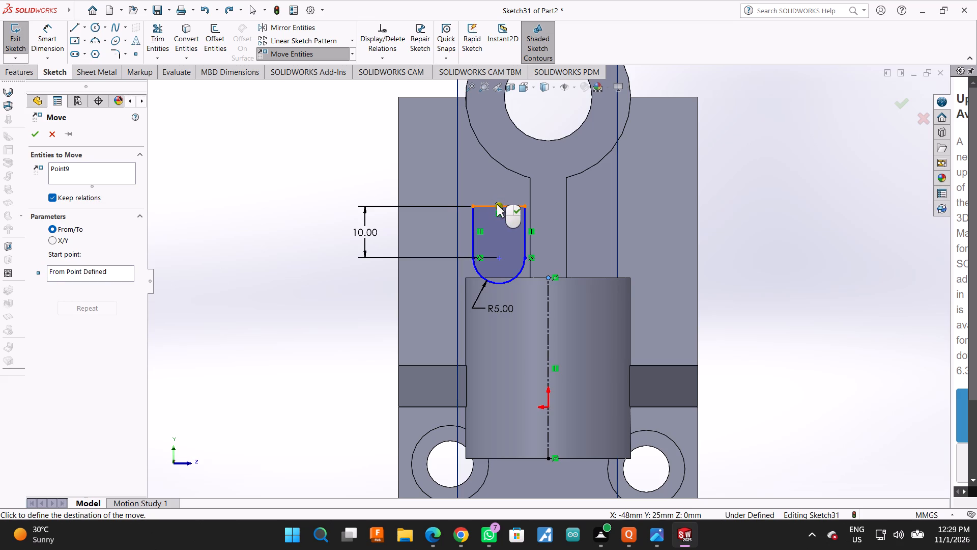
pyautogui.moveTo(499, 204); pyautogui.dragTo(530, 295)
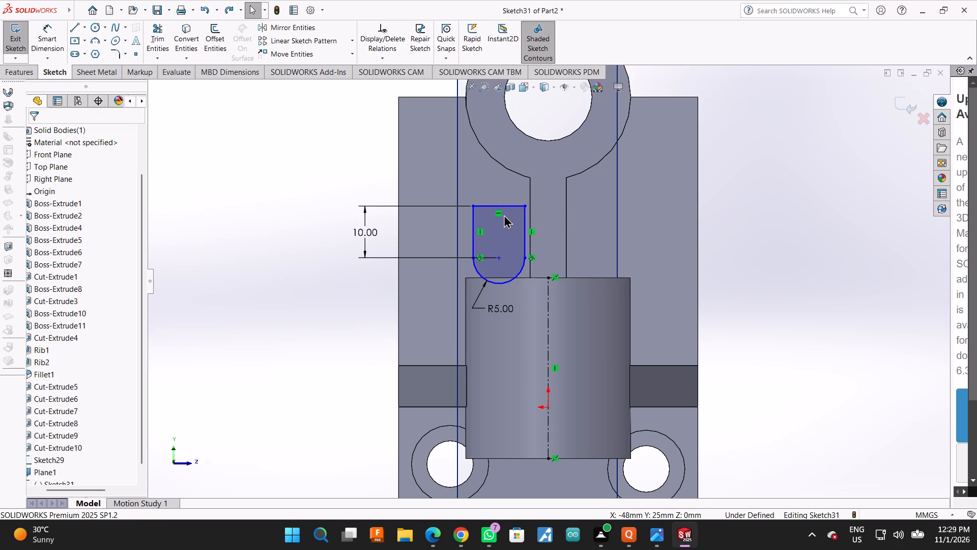
# Move the U-shaped profile down until its top line lies roughly level with the vertical boss's top edge, undoing the final small adjustment.
pyautogui.moveTo(501, 205); pyautogui.dragTo(558, 292)
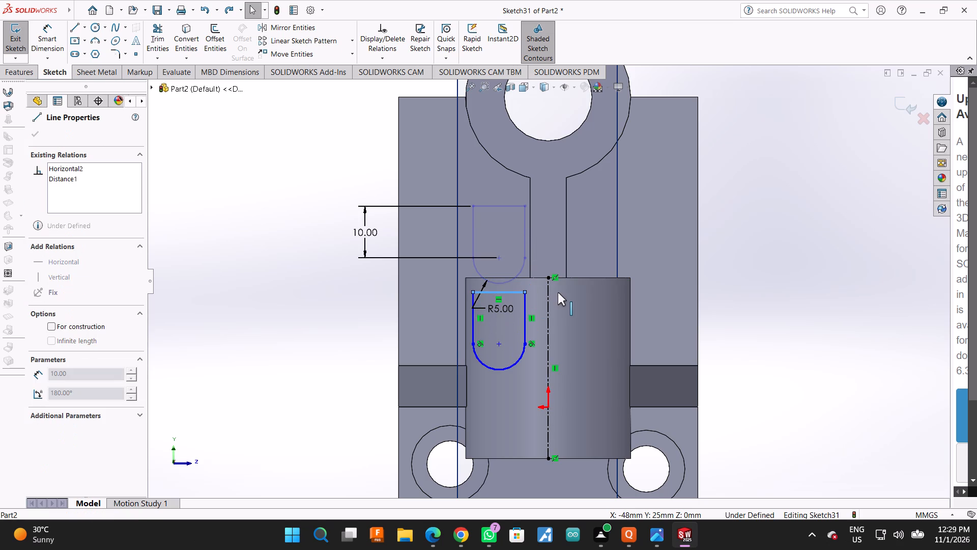
pyautogui.moveTo(558, 292); pyautogui.dragTo(555, 277)
pyautogui.moveTo(502, 276); pyautogui.dragTo(522, 280)
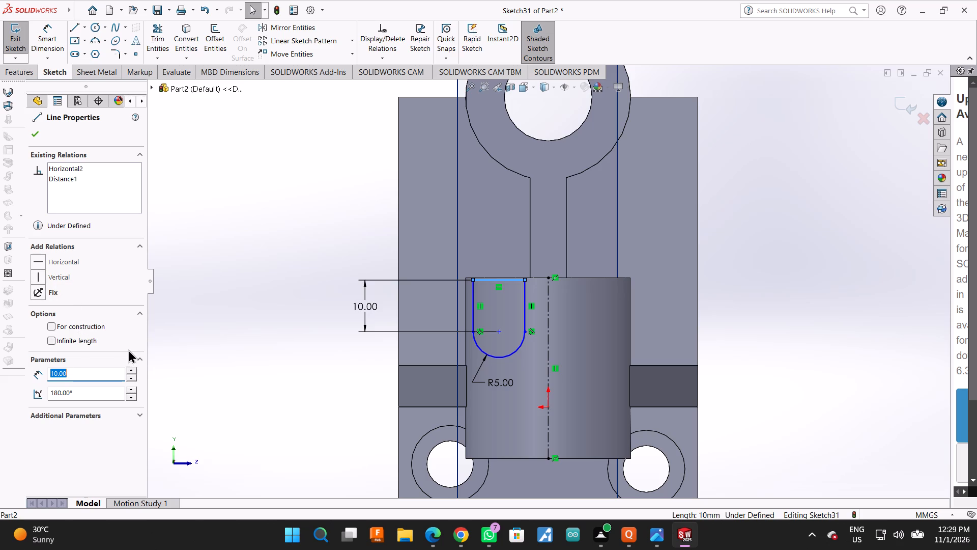
pyautogui.press('Escape')
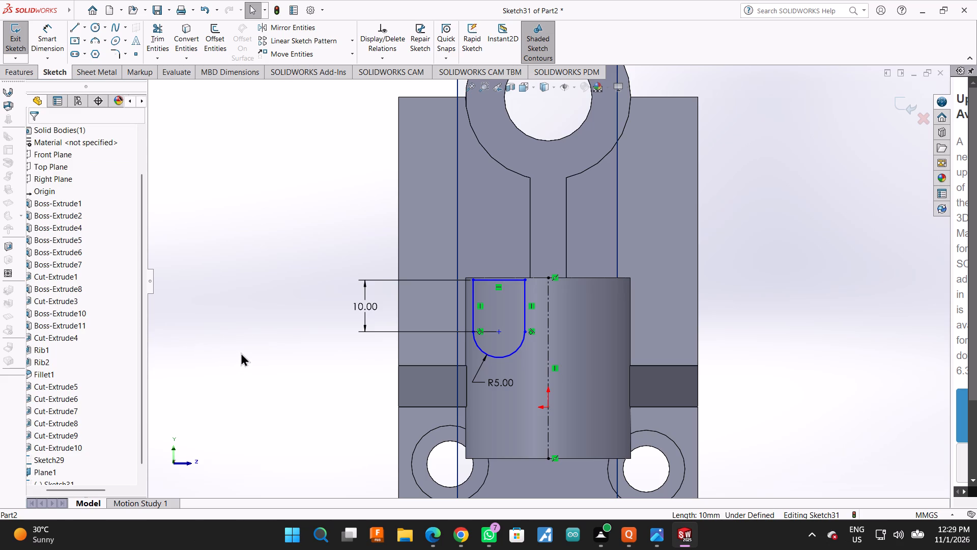
pyautogui.hotkey('ctrl', 'z')
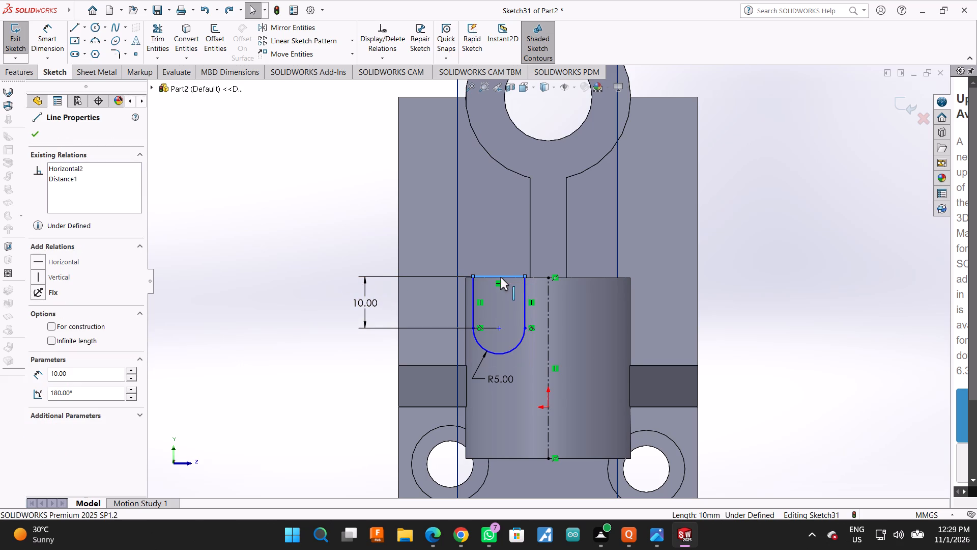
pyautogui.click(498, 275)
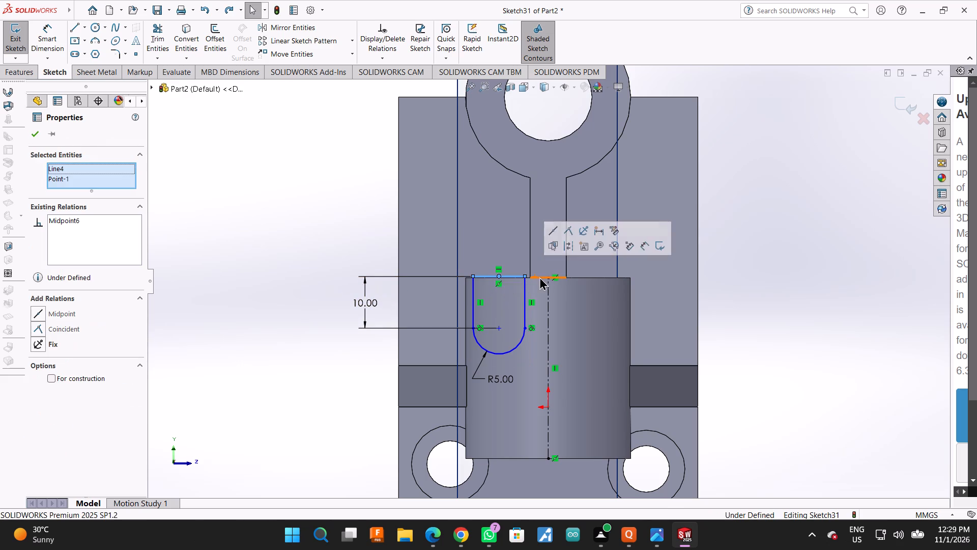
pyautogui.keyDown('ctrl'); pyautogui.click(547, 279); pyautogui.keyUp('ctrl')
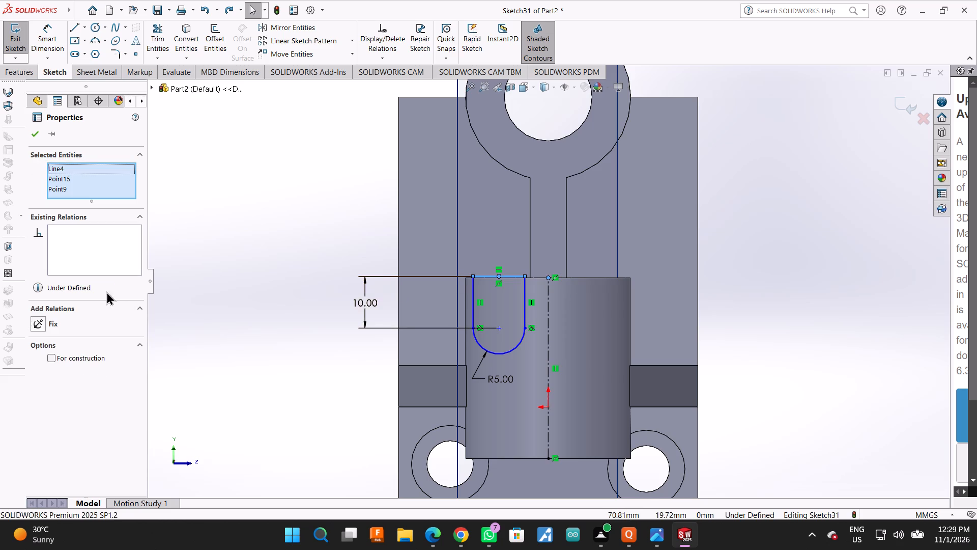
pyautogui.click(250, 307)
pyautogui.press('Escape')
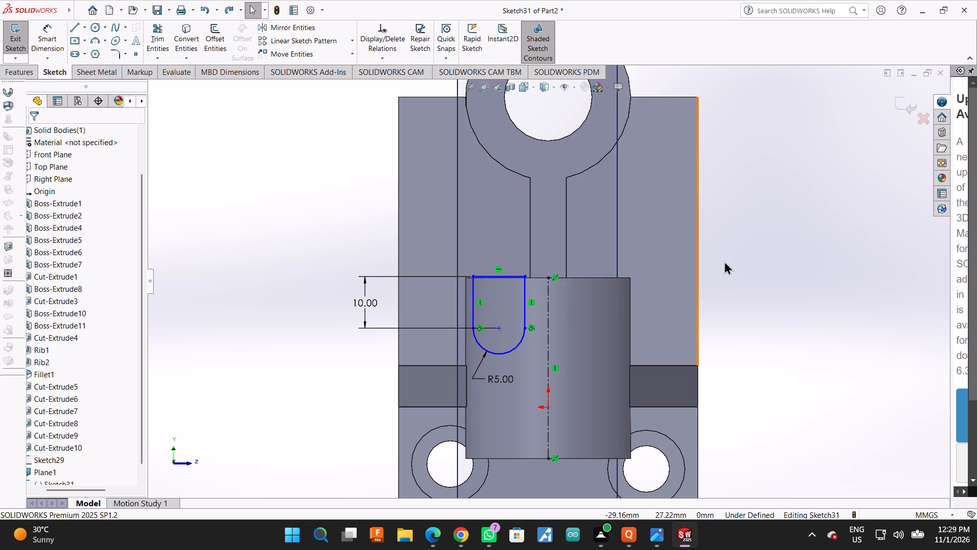
# Select the whole U-shaped profile and shift it sideways so it is roughly centred on the construction centerline.
pyautogui.moveTo(418, 236); pyautogui.dragTo(520, 326)
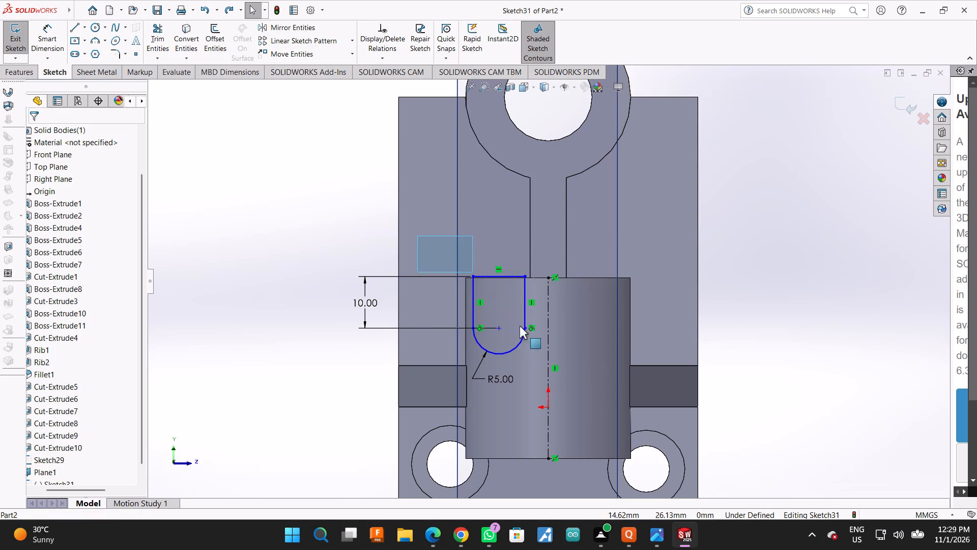
pyautogui.moveTo(520, 326); pyautogui.dragTo(584, 390)
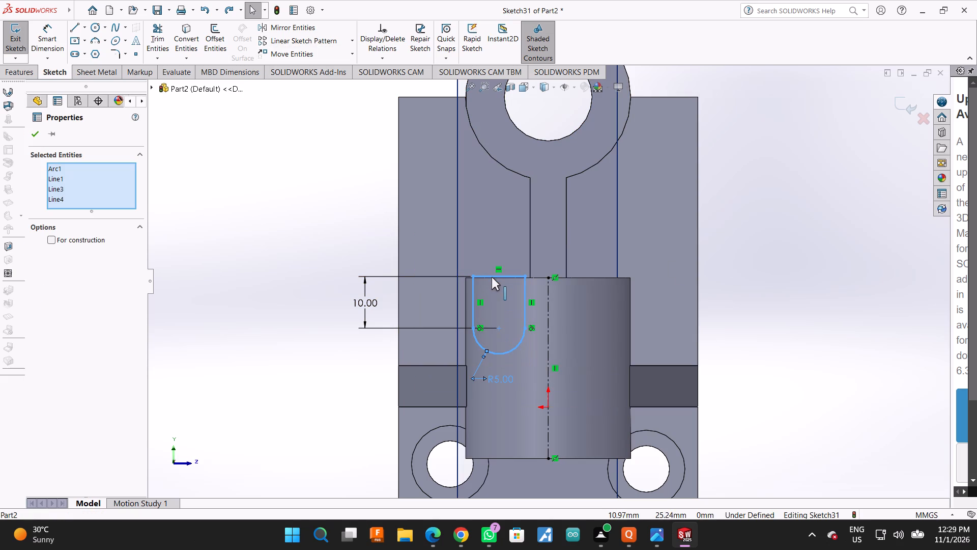
pyautogui.moveTo(492, 277); pyautogui.dragTo(542, 276)
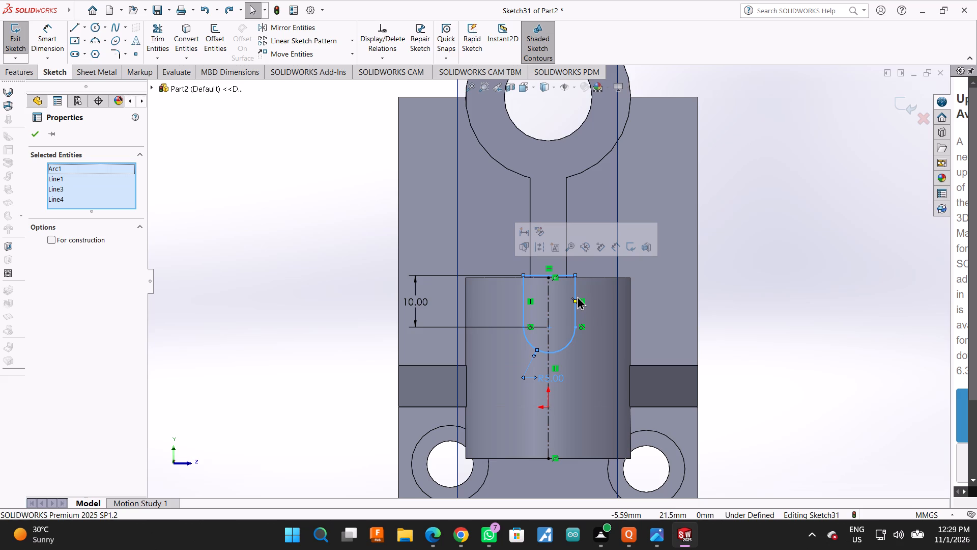
# Make the midpoint of the profile's top line coincident with the centerline's upper endpoint.
pyautogui.scroll(-6, 559, 273)
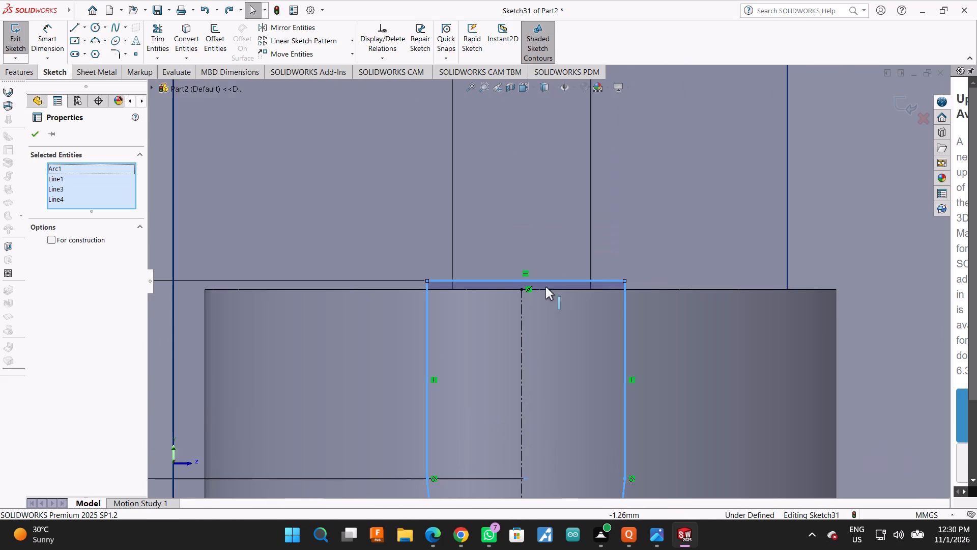
pyautogui.click(525, 281)
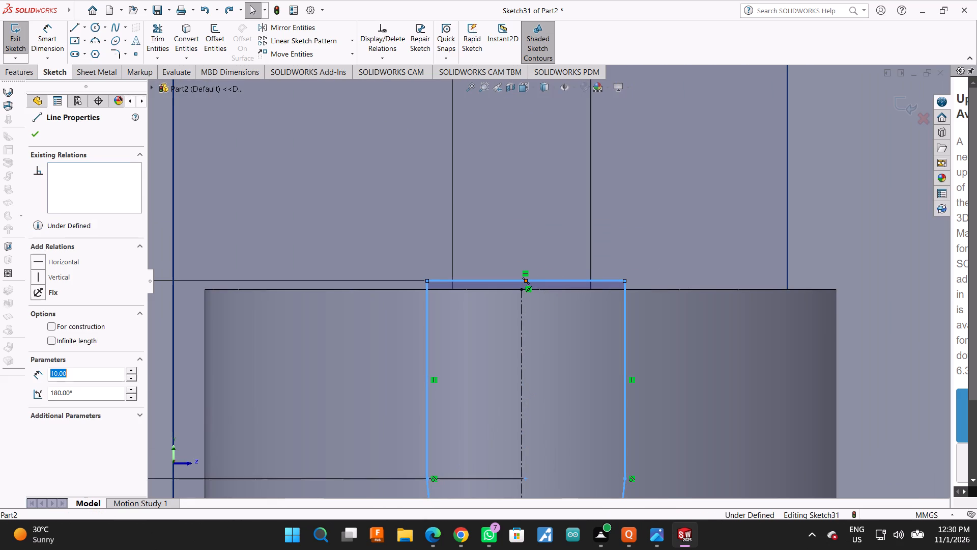
pyautogui.keyDown('ctrl'); pyautogui.click(521, 290); pyautogui.keyUp('ctrl')
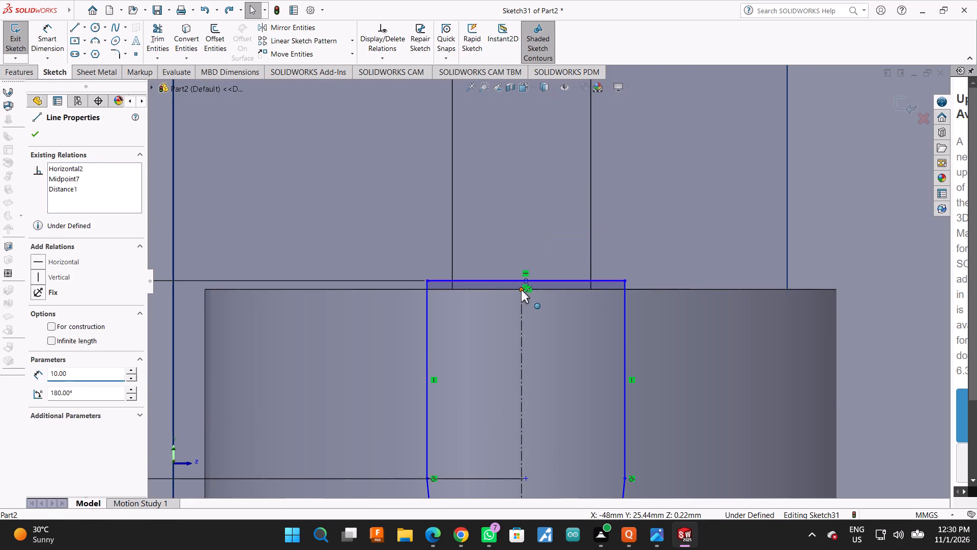
pyautogui.click(68, 340)
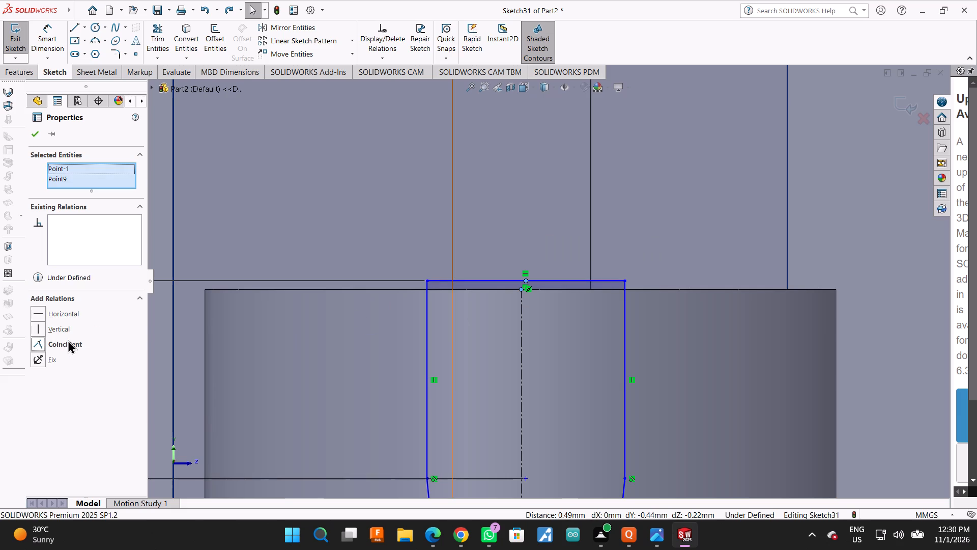
pyautogui.click(31, 135)
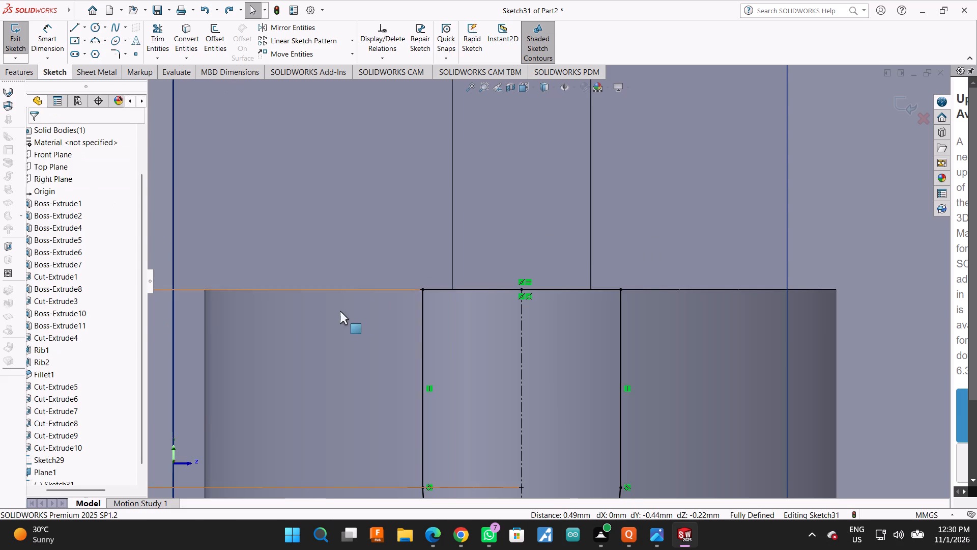
# Extrude the U-shaped profile as a merged blind boss, reversing the direction and setting the depth to 18 mm.
pyautogui.scroll(2, 340, 312)
pyautogui.moveTo(804, 246); pyautogui.dragTo(763, 309, button='middle')
pyautogui.scroll(3, 767, 305)
pyautogui.scroll(2, 443, 379)
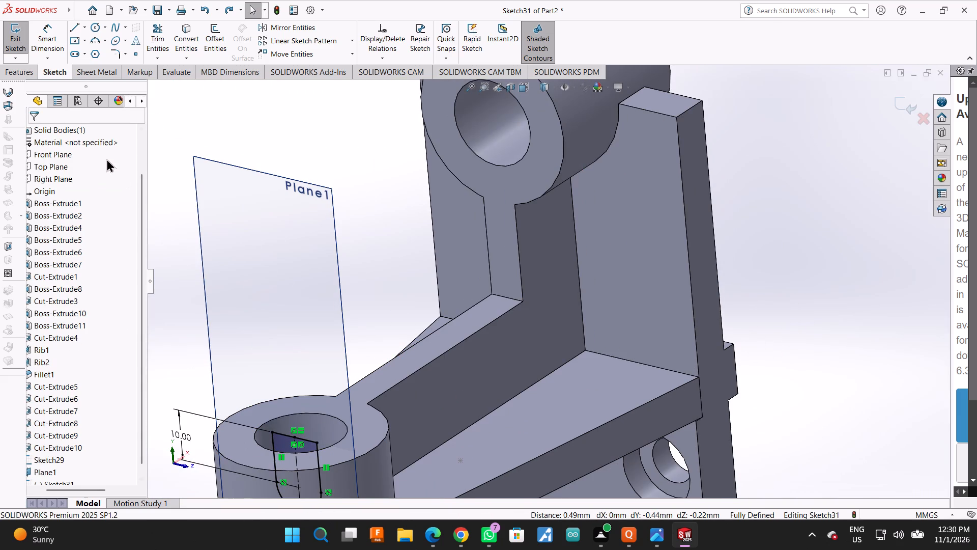
pyautogui.click(17, 72)
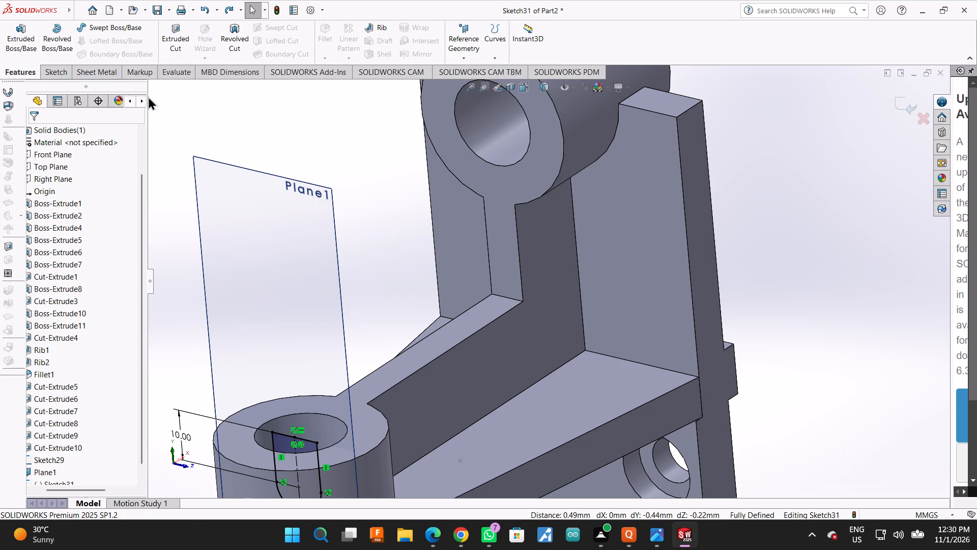
pyautogui.scroll(1, 149, 96)
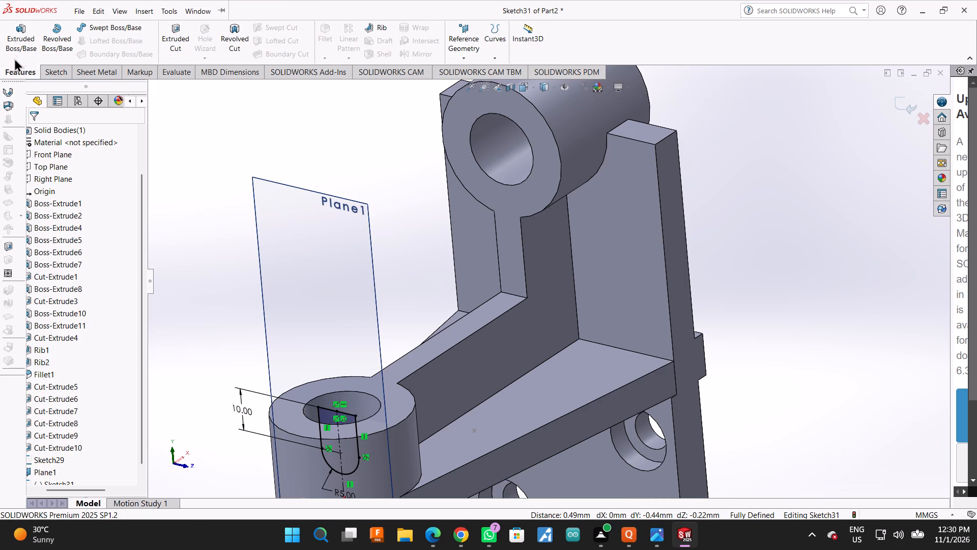
pyautogui.click(16, 39)
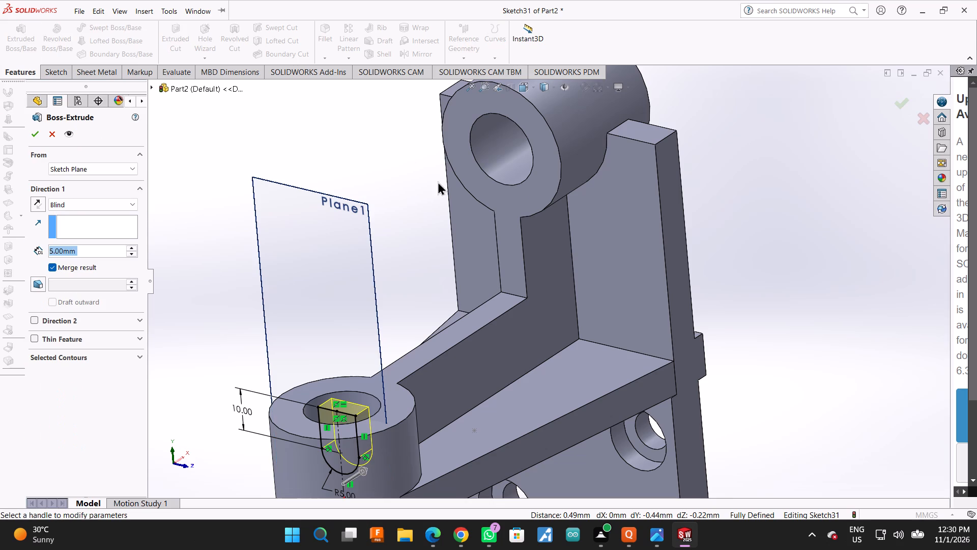
pyautogui.click(39, 208)
pyautogui.doubleClick(82, 250)
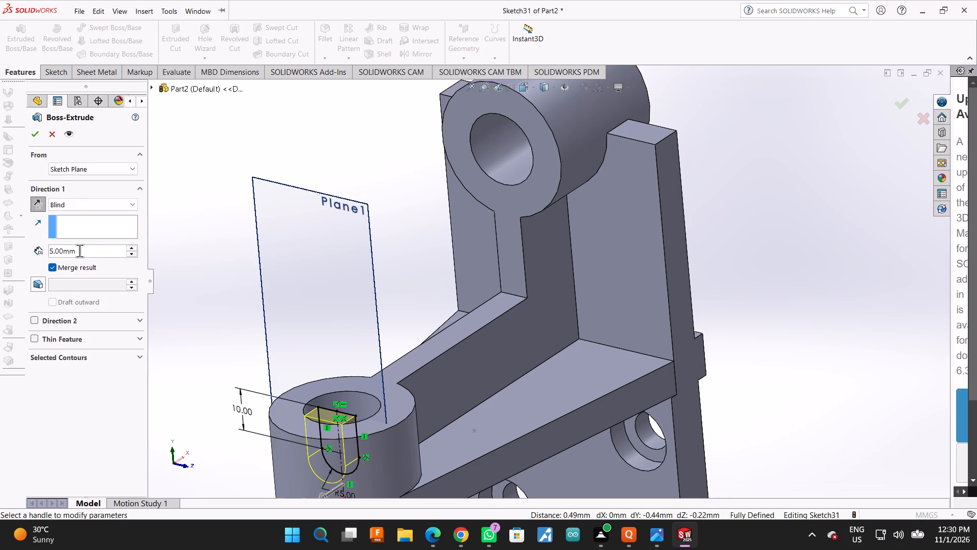
pyautogui.write('18')
pyautogui.press('Return')
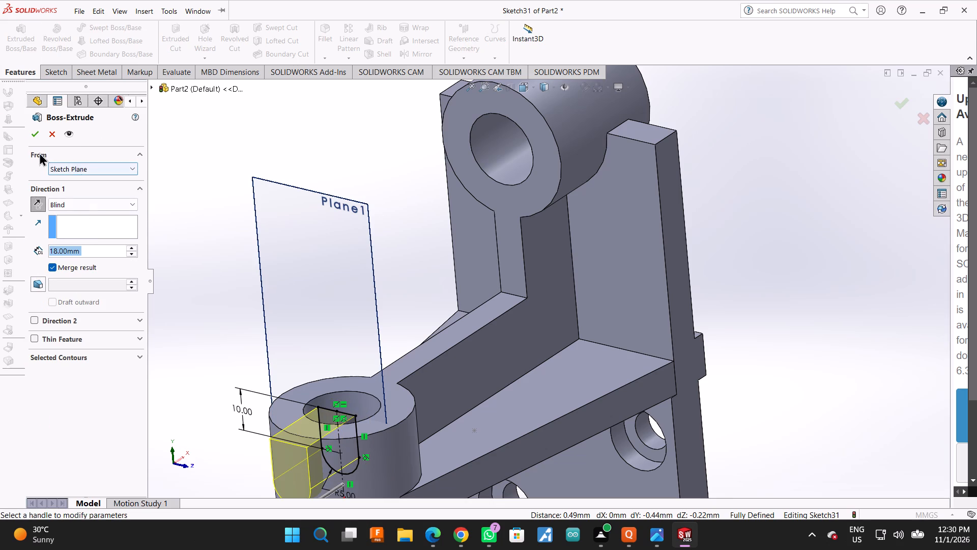
pyautogui.click(30, 134)
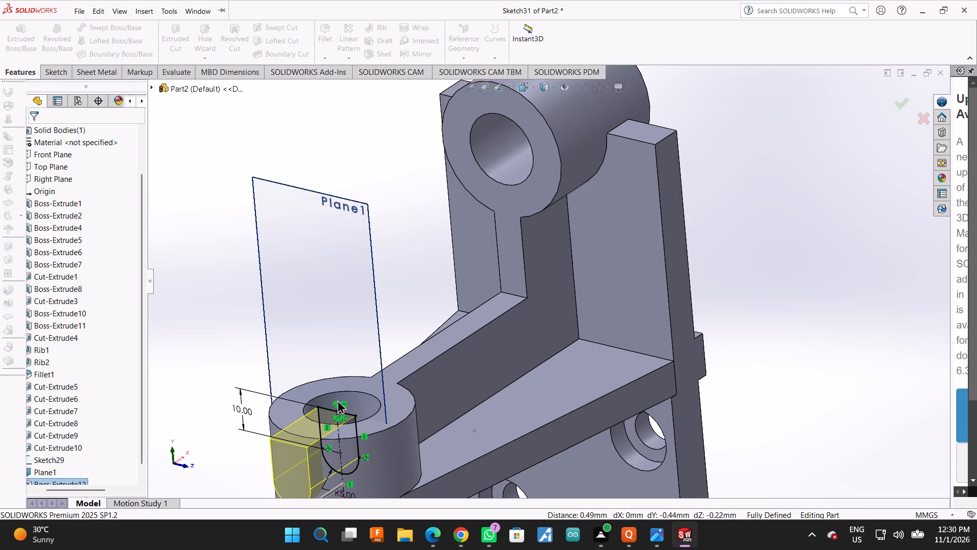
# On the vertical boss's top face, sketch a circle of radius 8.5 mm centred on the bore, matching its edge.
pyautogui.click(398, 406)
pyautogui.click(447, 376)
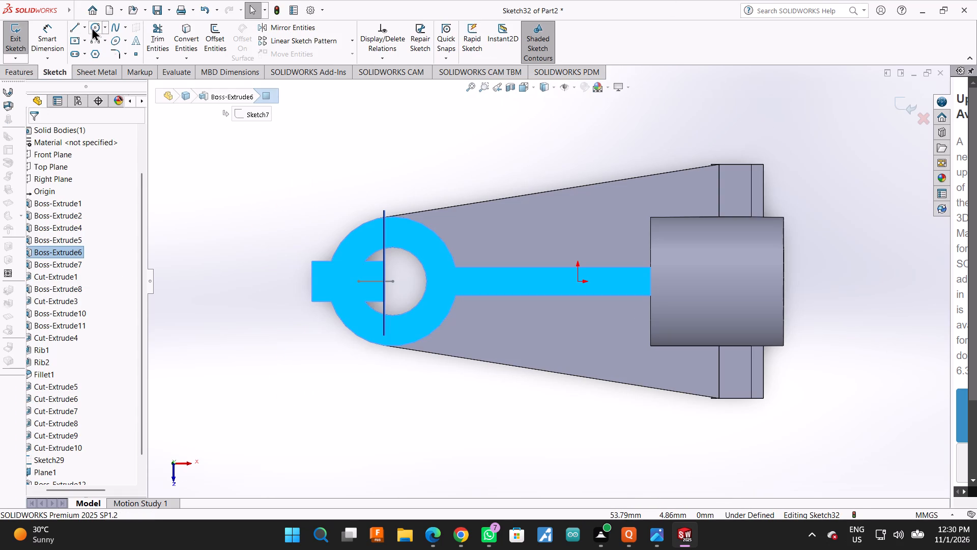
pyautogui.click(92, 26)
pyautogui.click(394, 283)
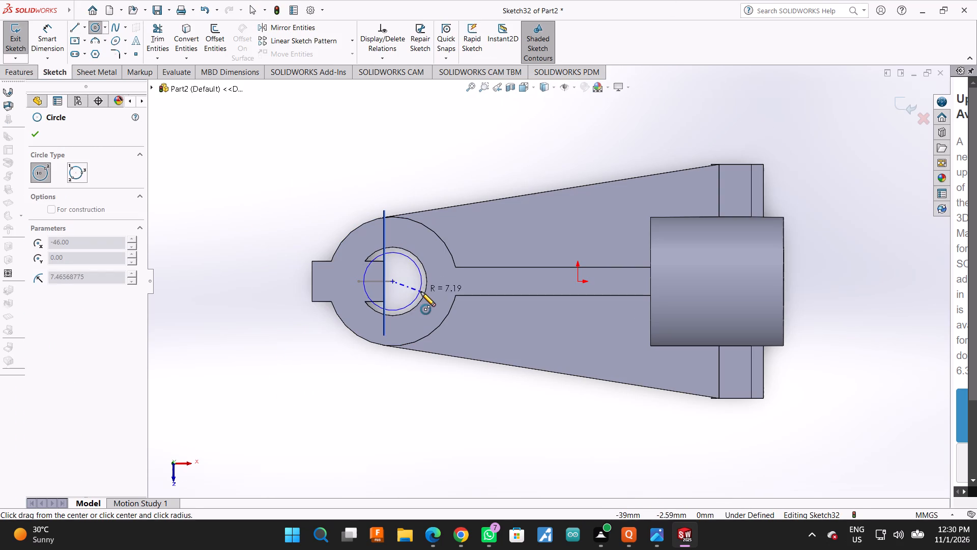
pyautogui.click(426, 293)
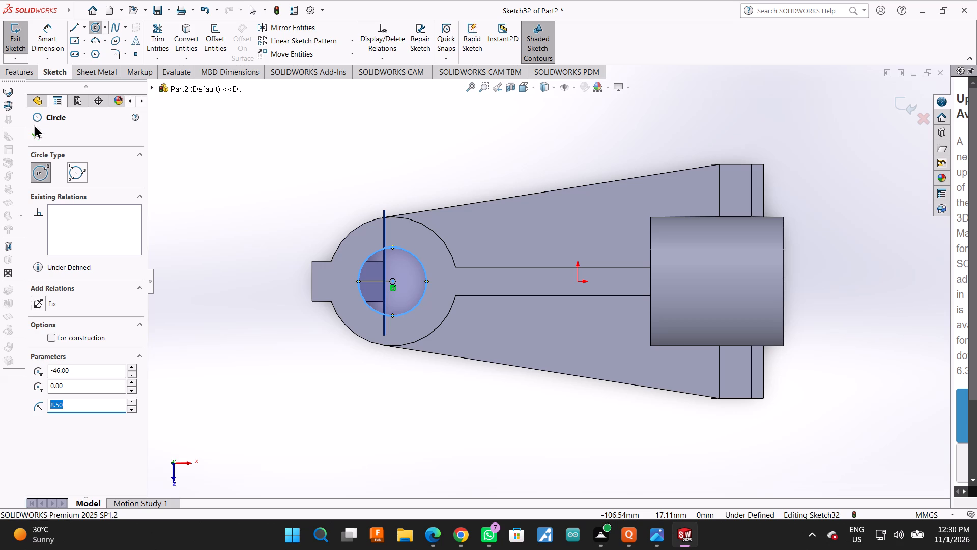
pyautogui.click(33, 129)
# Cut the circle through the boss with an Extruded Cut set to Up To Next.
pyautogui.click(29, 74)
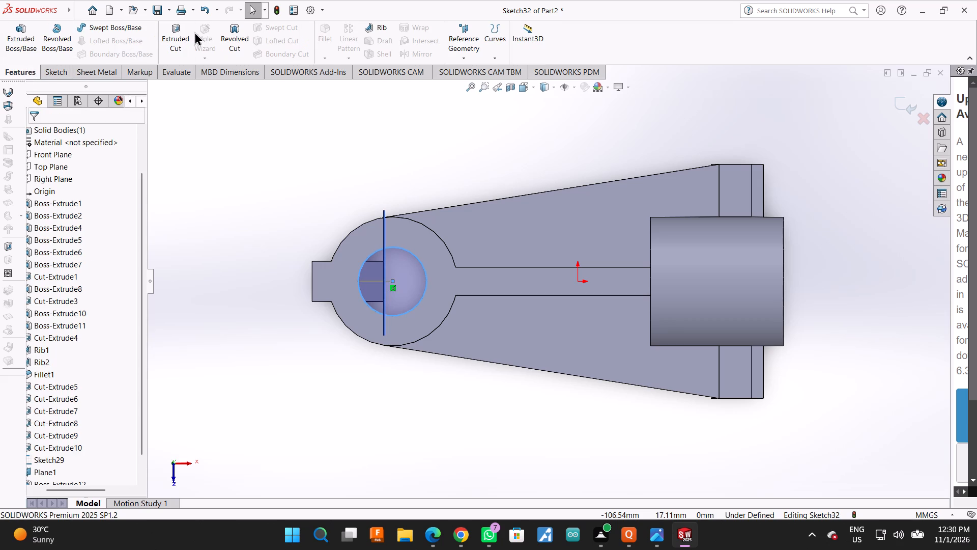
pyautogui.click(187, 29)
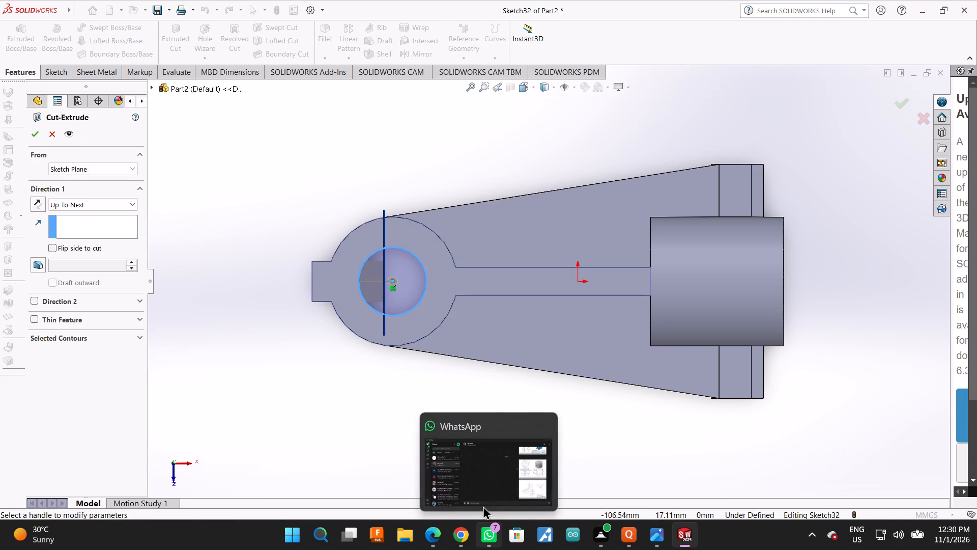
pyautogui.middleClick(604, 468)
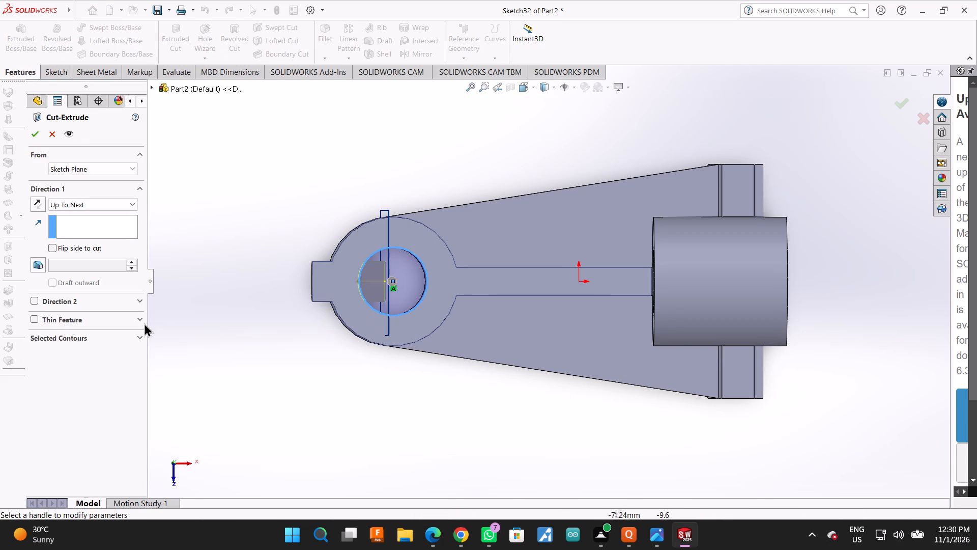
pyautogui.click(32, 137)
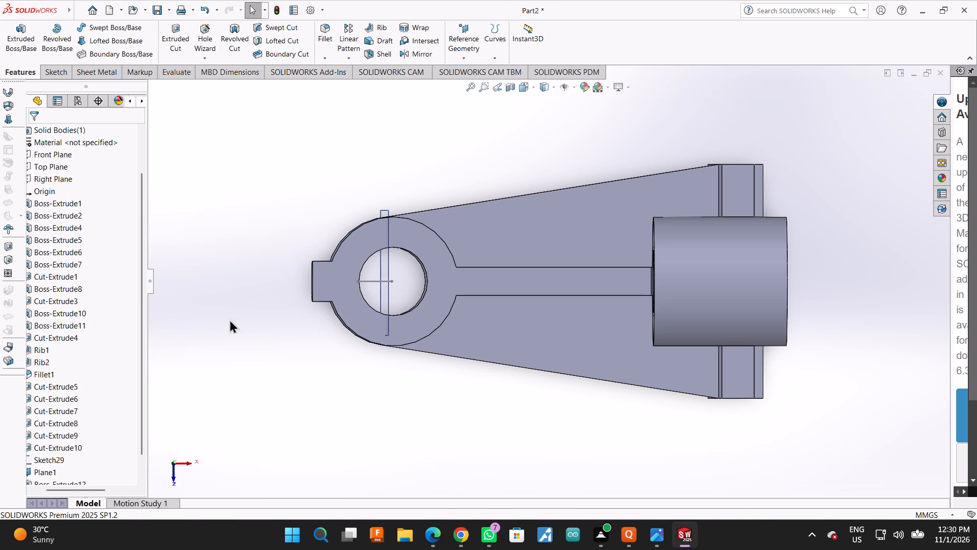
# Delete Sketch29, the leftover line crossing the vertical boss's bore.
pyautogui.scroll(-3, 313, 388)
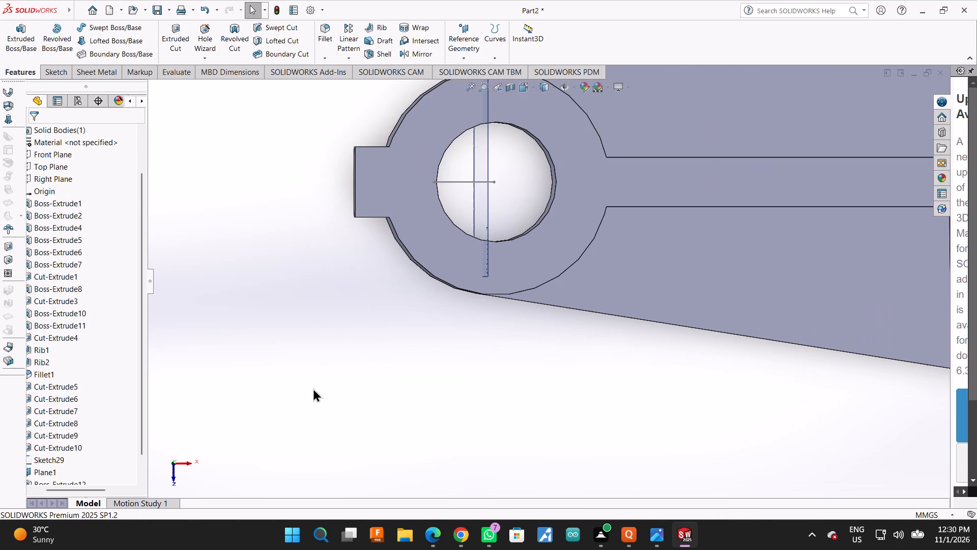
pyautogui.moveTo(341, 299); pyautogui.dragTo(341, 293, button='middle')
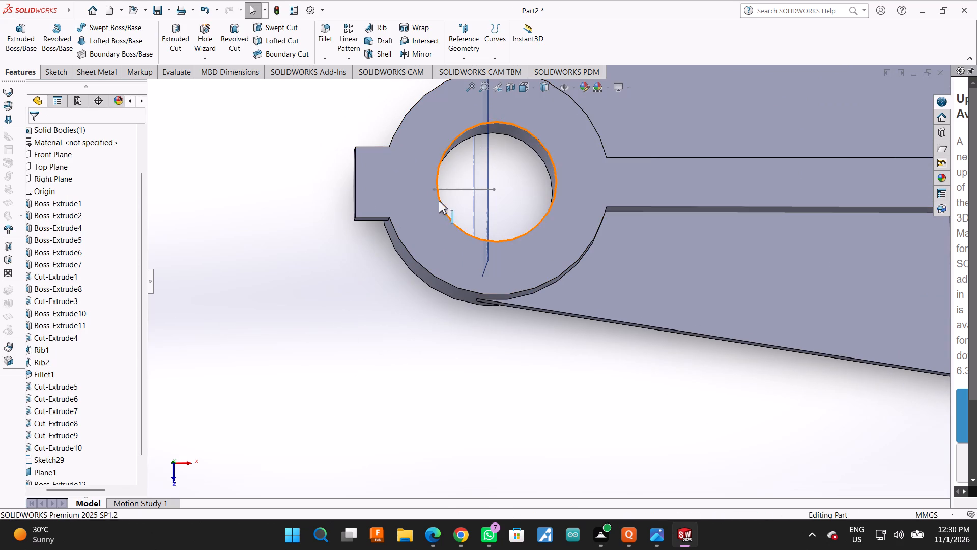
pyautogui.click(466, 190)
pyautogui.rightClick(464, 191)
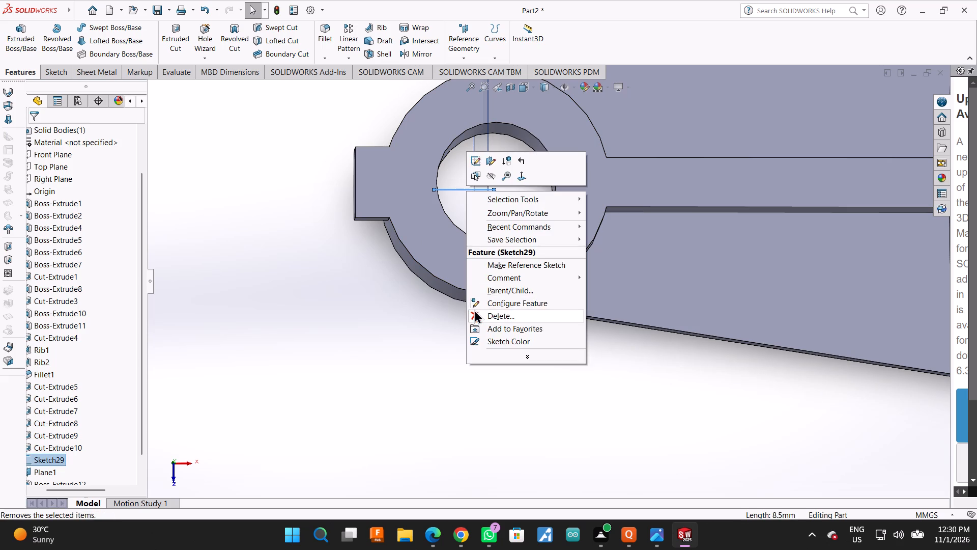
pyautogui.click(476, 313)
pyautogui.click(565, 194)
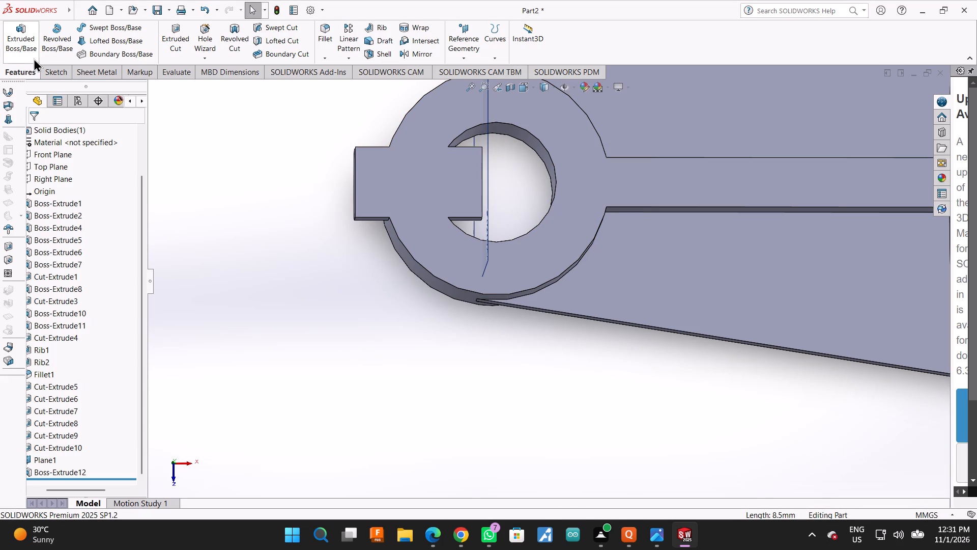
# Sketch a circle of radius 8.5 mm on the vertical boss's top face, centred on the bore.
pyautogui.click(55, 71)
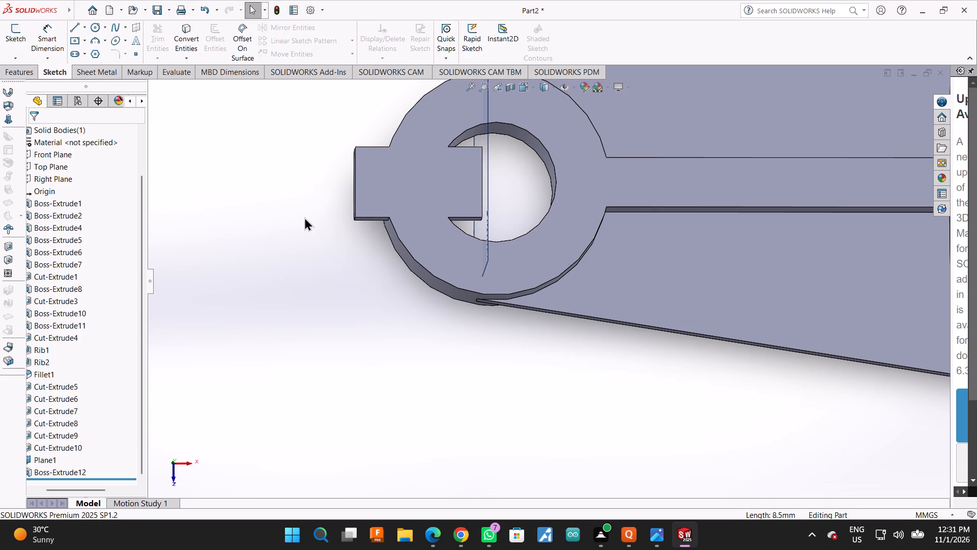
pyautogui.middleClick(304, 217)
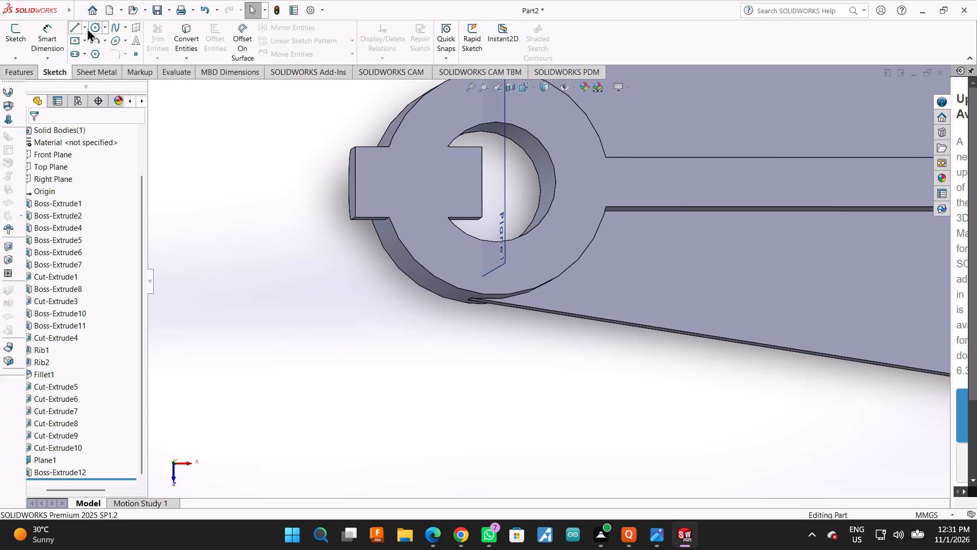
pyautogui.click(87, 28)
pyautogui.click(92, 28)
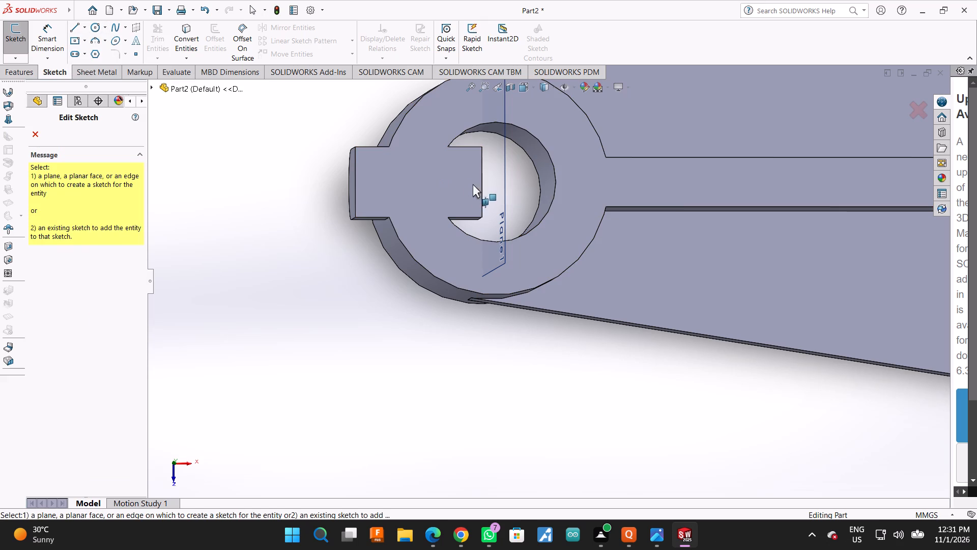
pyautogui.click(553, 159)
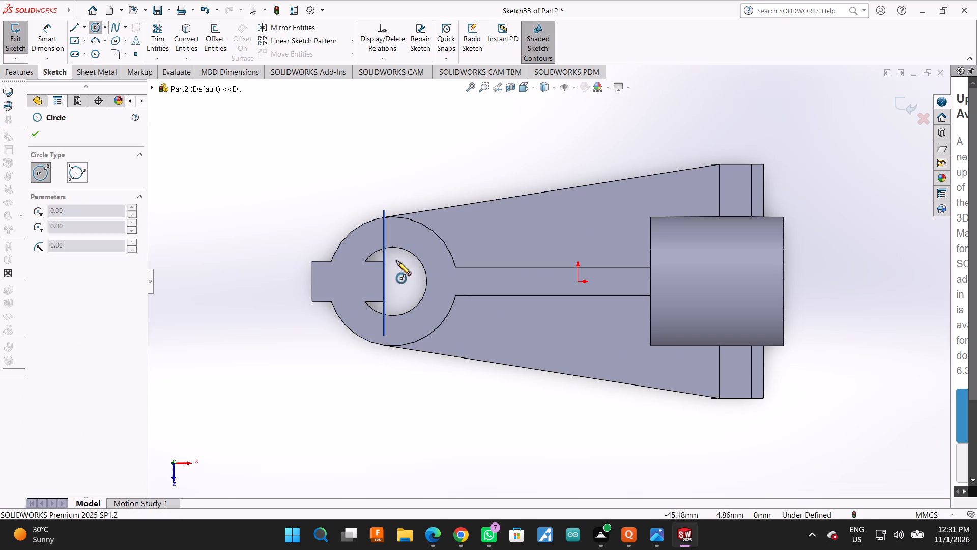
pyautogui.click(391, 281)
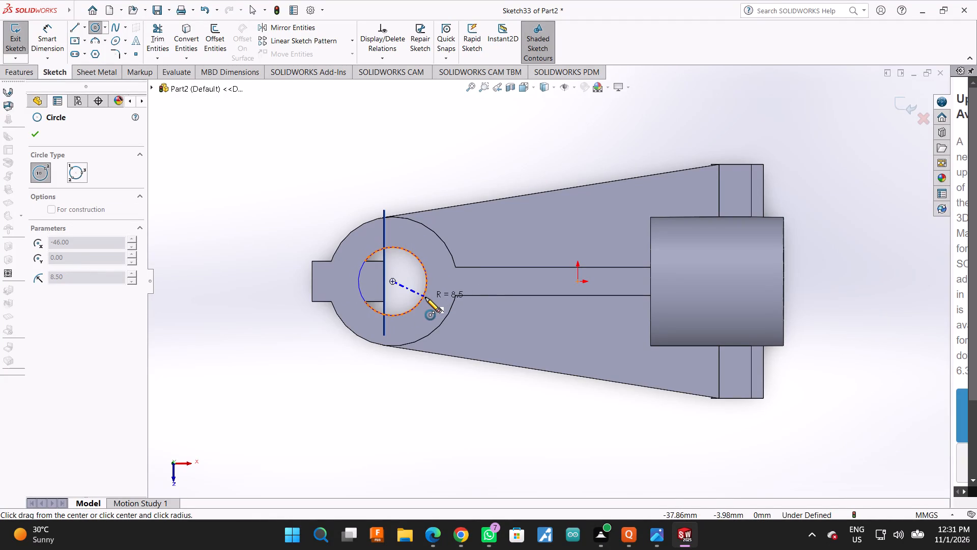
pyautogui.click(425, 297)
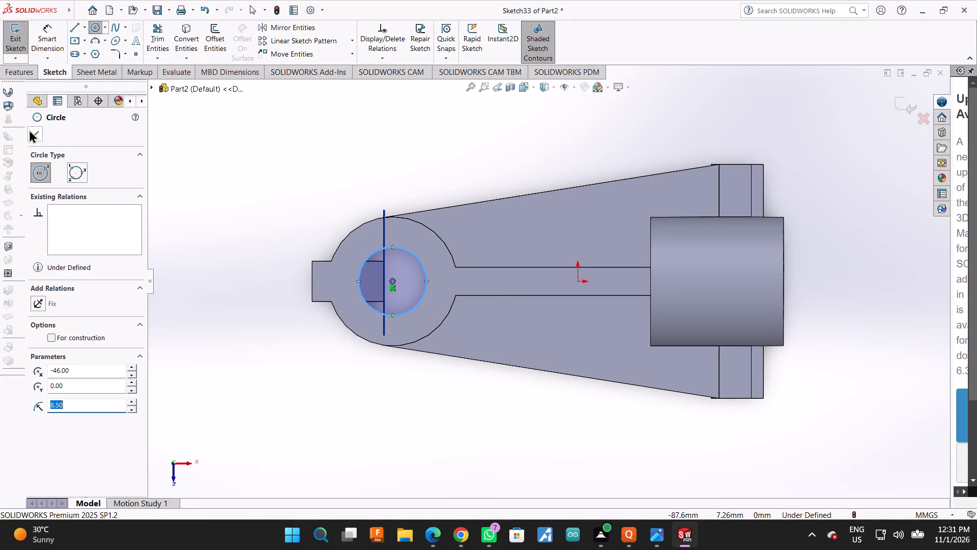
pyautogui.click(30, 130)
# Make an Extruded Cut from the circle to clear the U-shaped extrusion's material out of the bore.
pyautogui.click(14, 69)
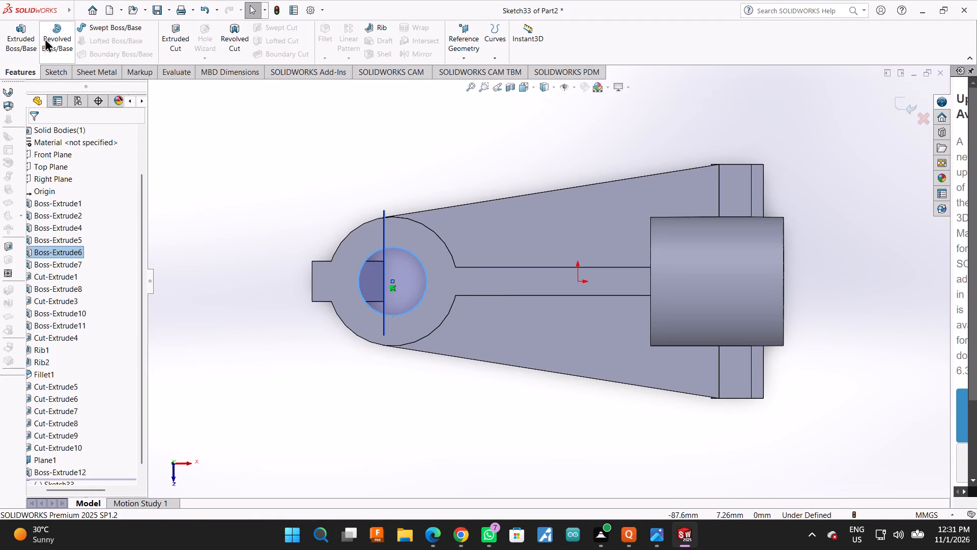
pyautogui.click(175, 25)
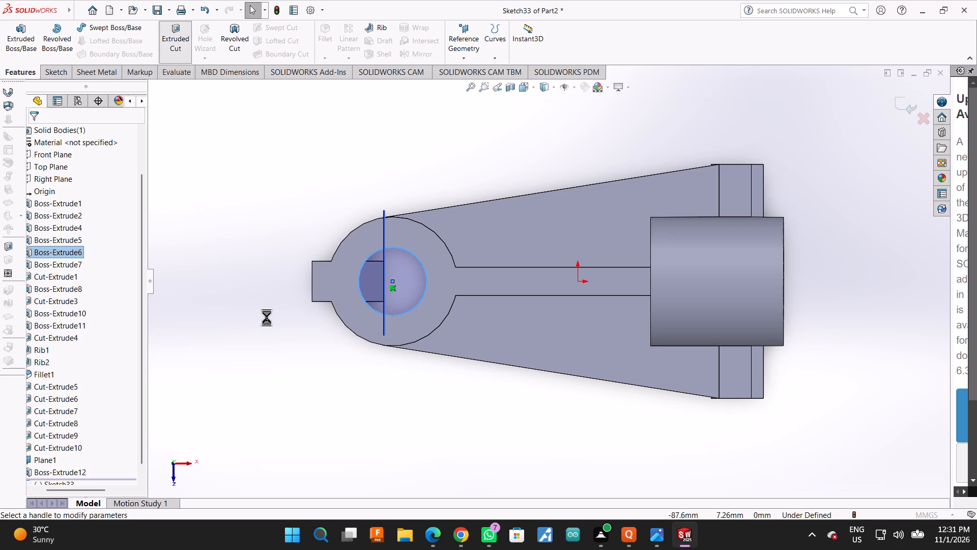
pyautogui.click(30, 129)
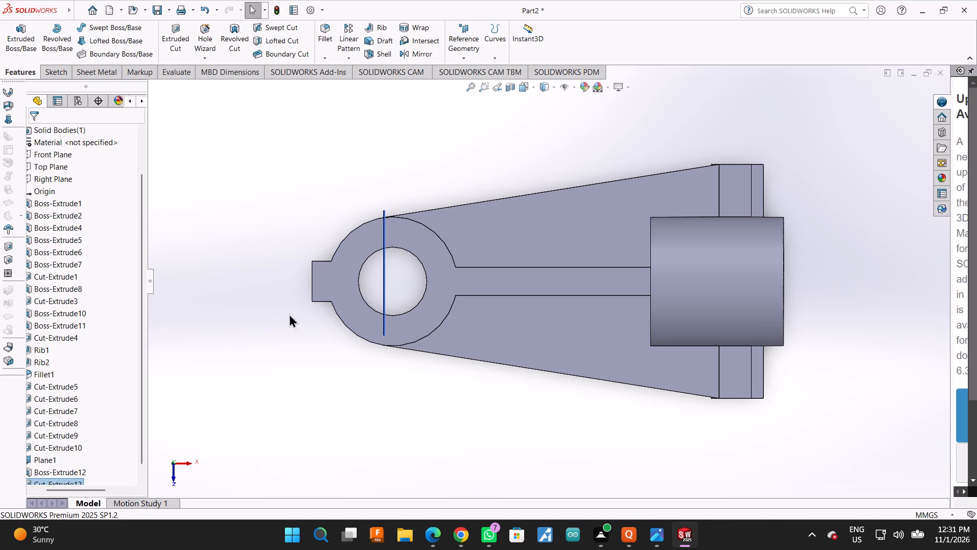
# Examine the vertical boss's bore from above and the U-shaped boss on its outer side.
pyautogui.scroll(-1, 354, 376)
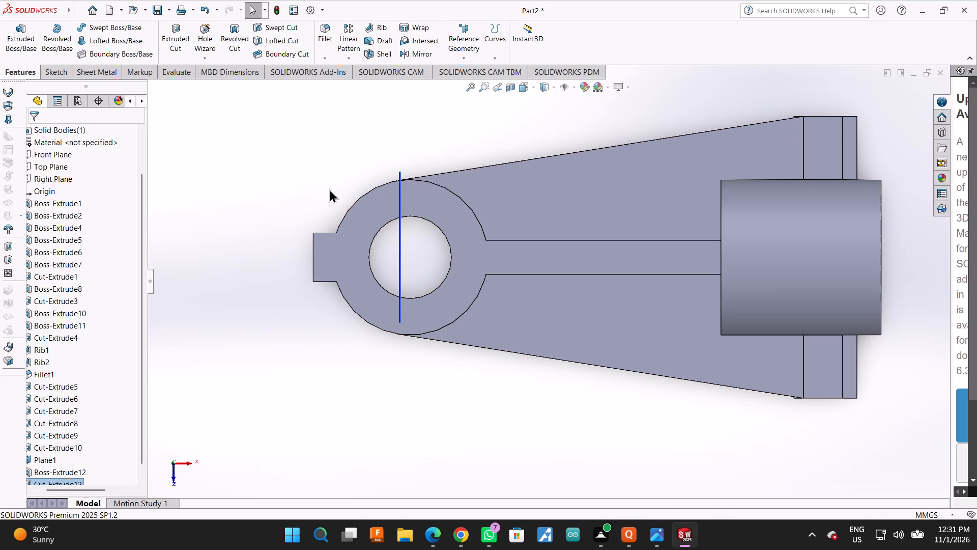
pyautogui.scroll(1, 404, 371)
pyautogui.rightClick(404, 371)
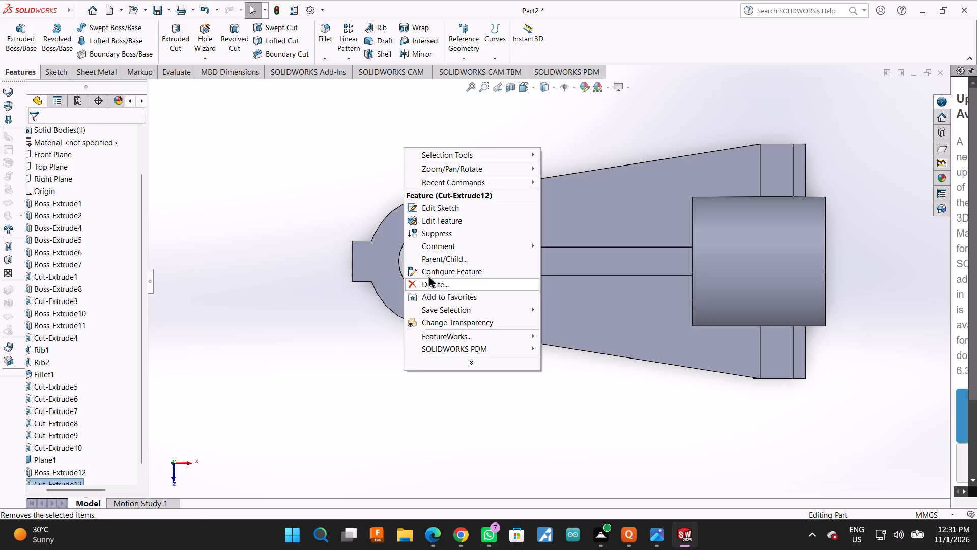
pyautogui.click(360, 203)
pyautogui.rightClick(351, 351)
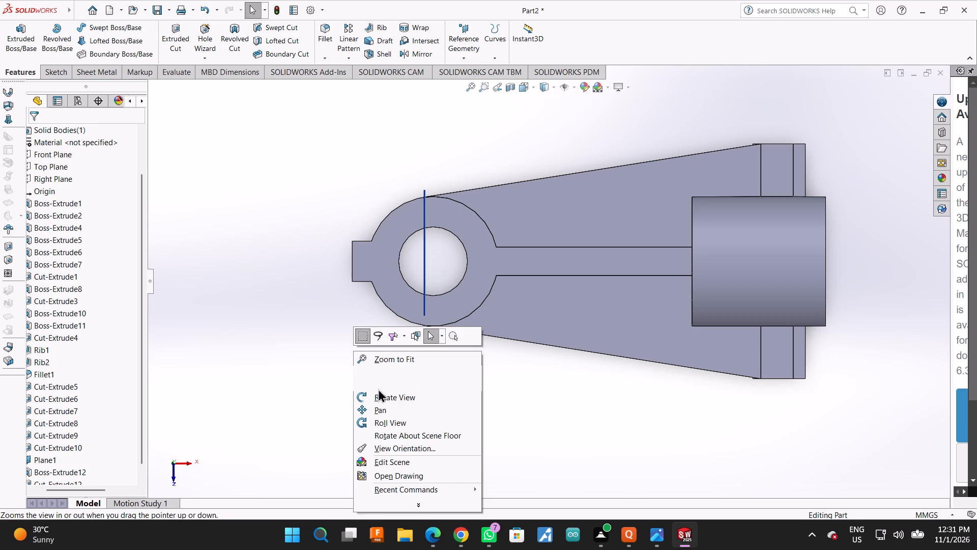
pyautogui.click(378, 396)
pyautogui.moveTo(468, 426); pyautogui.dragTo(555, 313)
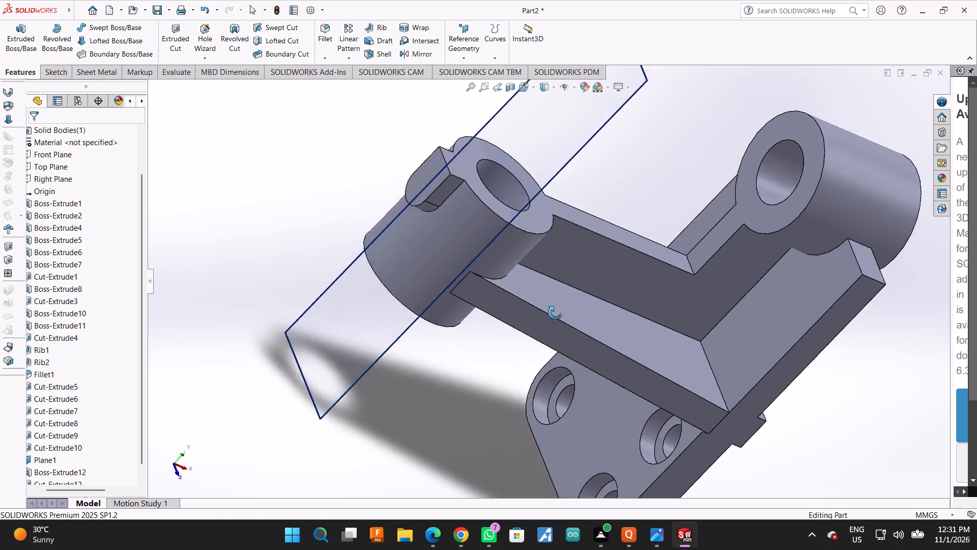
pyautogui.moveTo(555, 313); pyautogui.dragTo(575, 383)
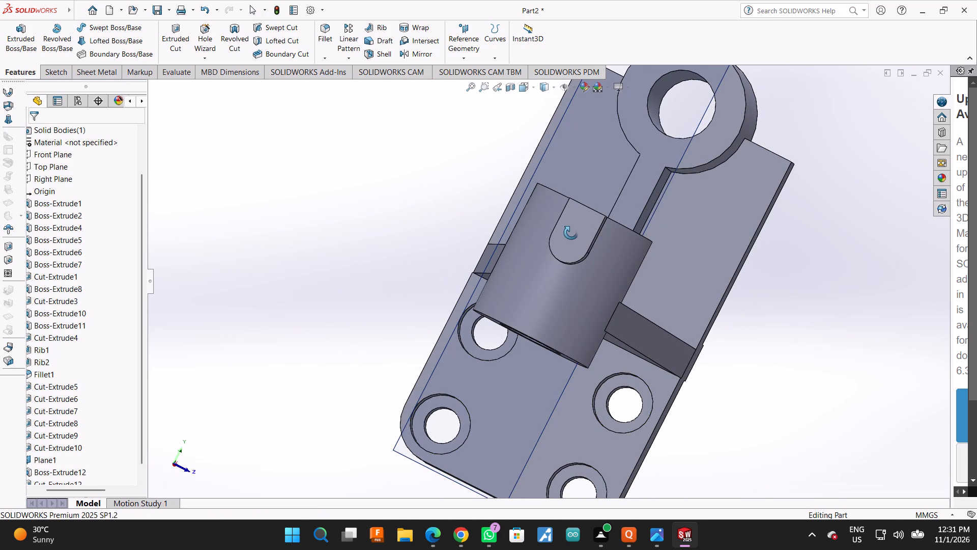
pyautogui.click(571, 233)
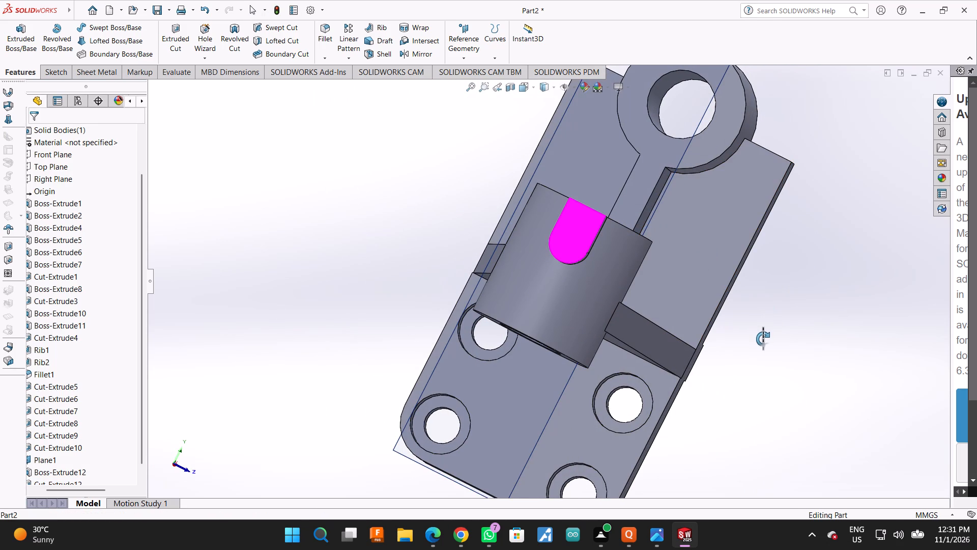
pyautogui.press('Escape')
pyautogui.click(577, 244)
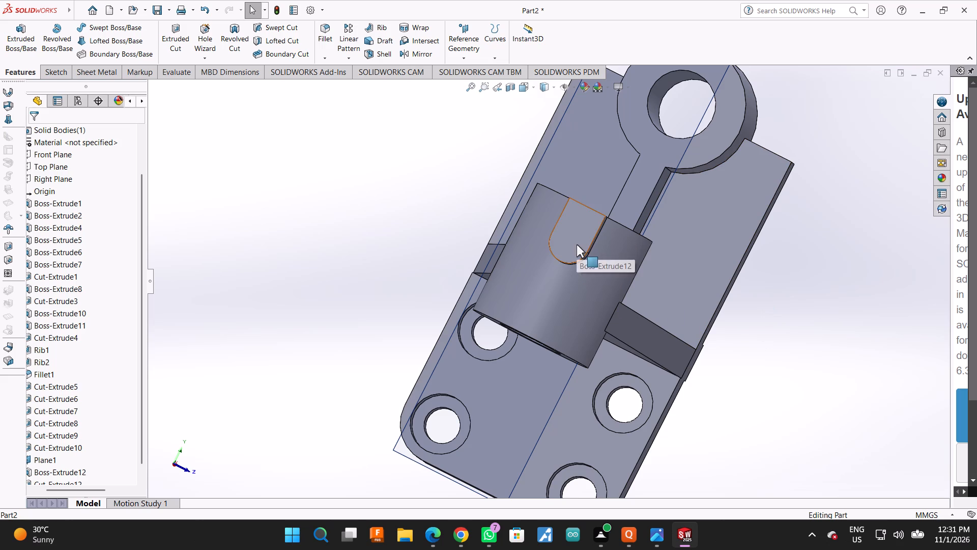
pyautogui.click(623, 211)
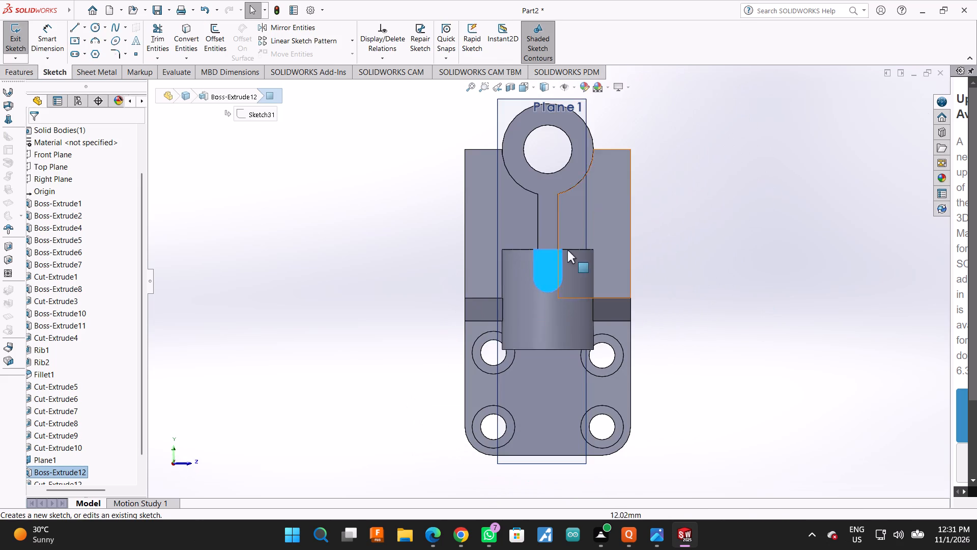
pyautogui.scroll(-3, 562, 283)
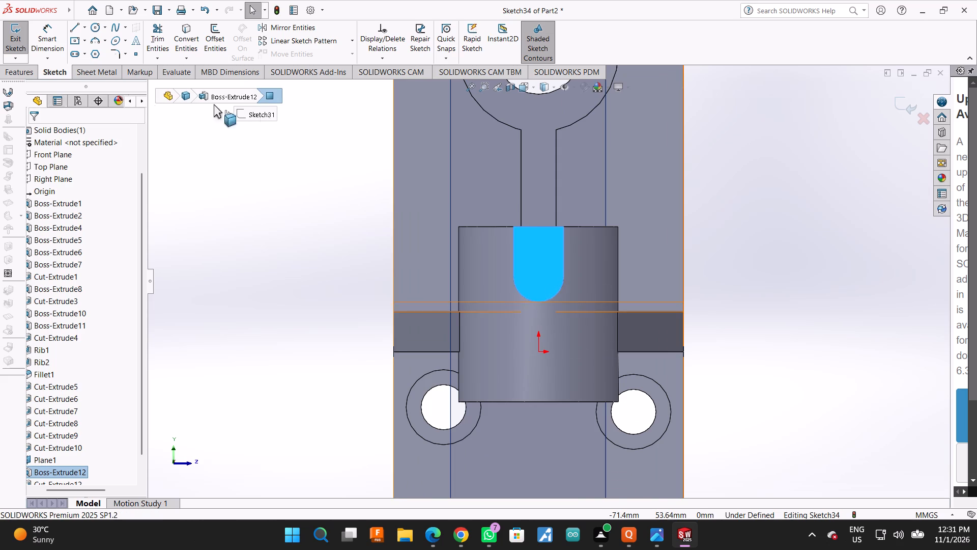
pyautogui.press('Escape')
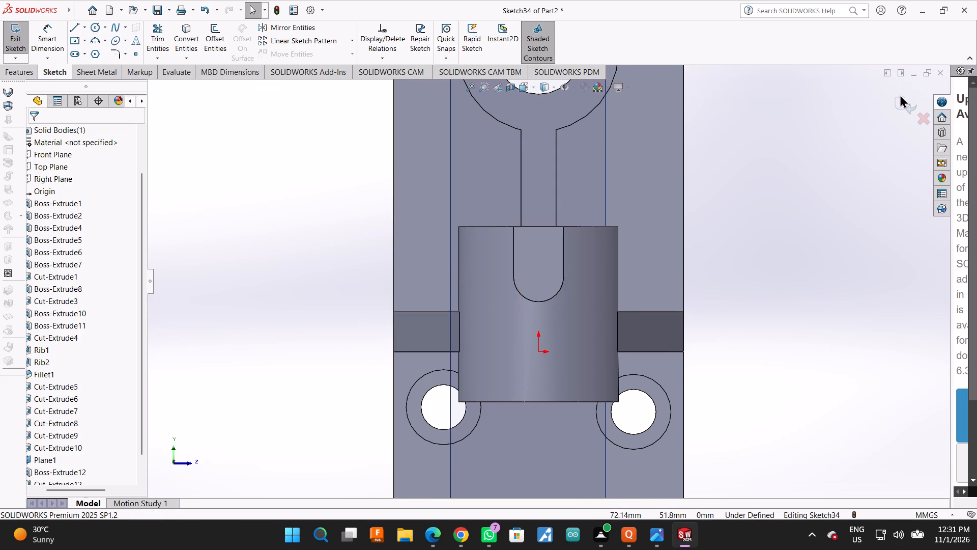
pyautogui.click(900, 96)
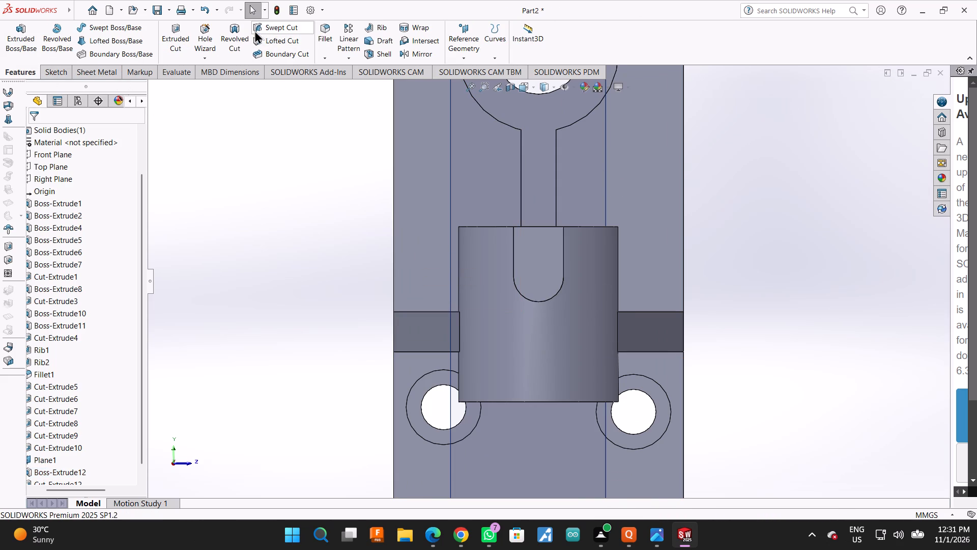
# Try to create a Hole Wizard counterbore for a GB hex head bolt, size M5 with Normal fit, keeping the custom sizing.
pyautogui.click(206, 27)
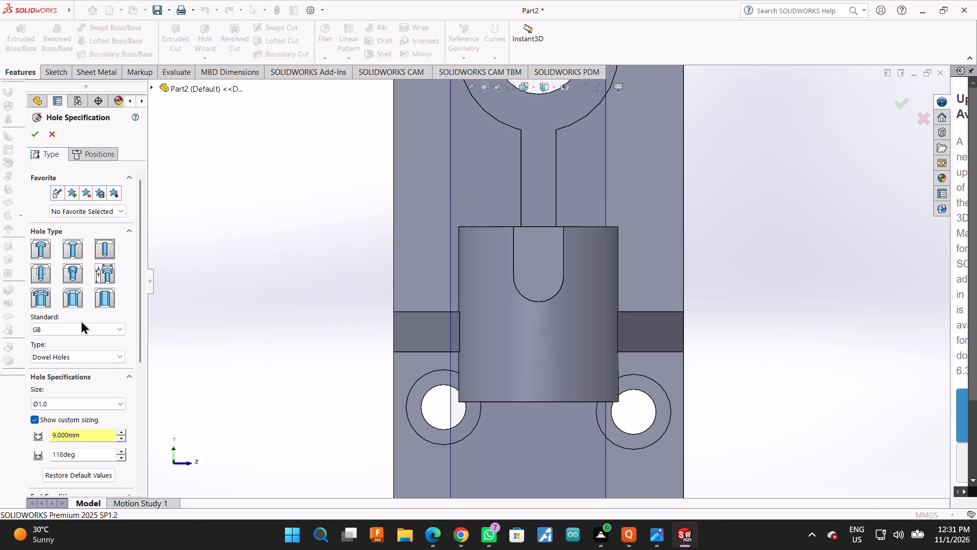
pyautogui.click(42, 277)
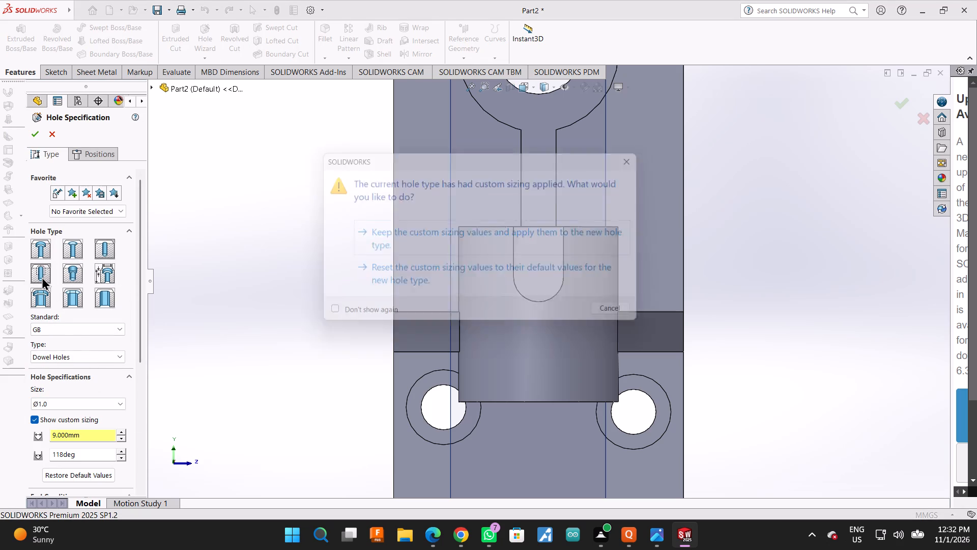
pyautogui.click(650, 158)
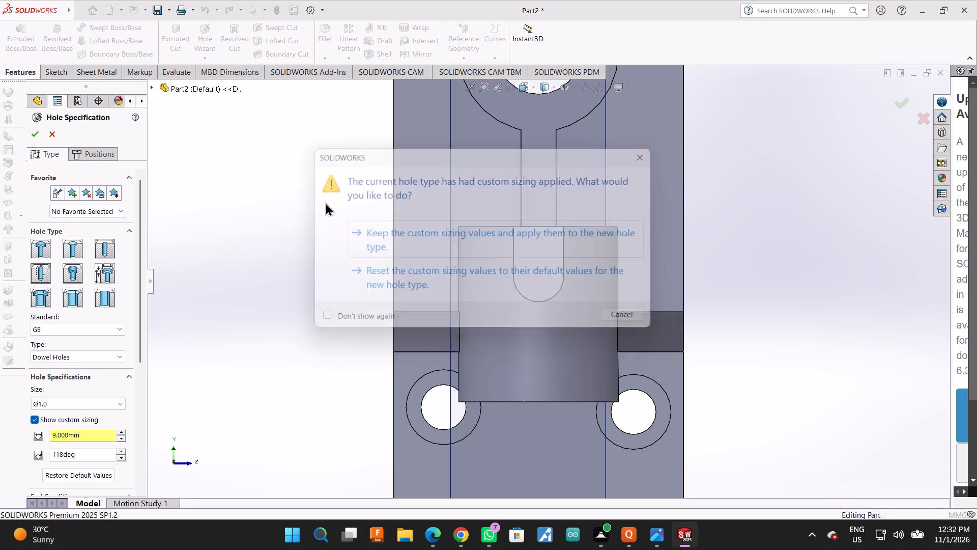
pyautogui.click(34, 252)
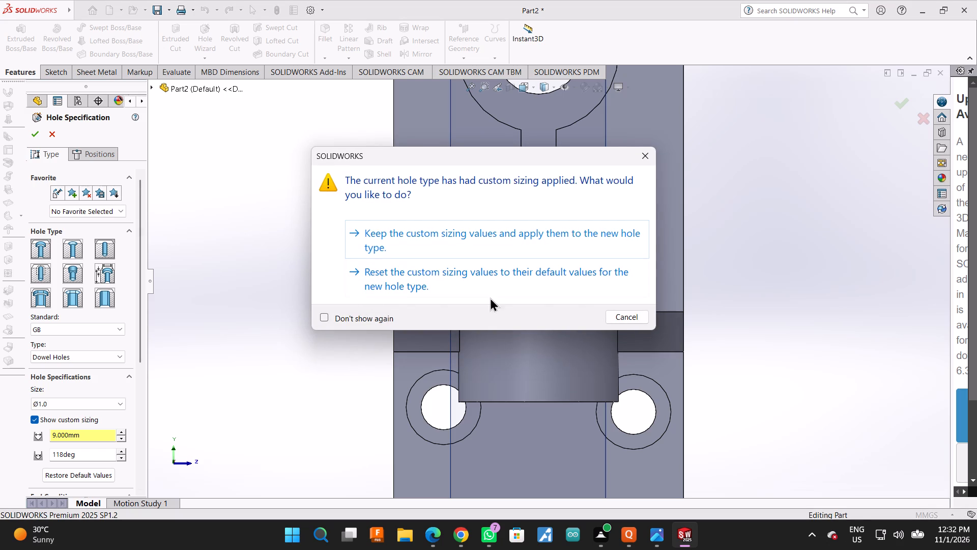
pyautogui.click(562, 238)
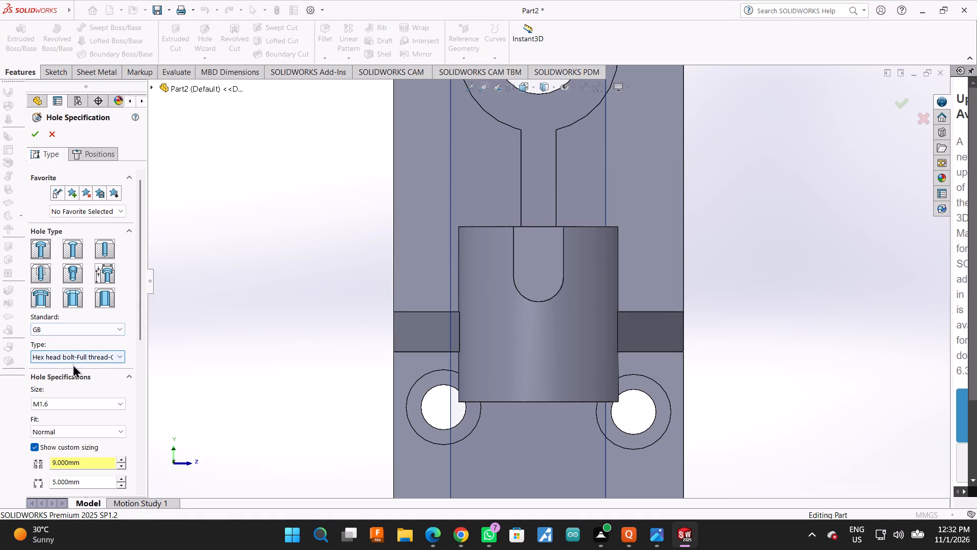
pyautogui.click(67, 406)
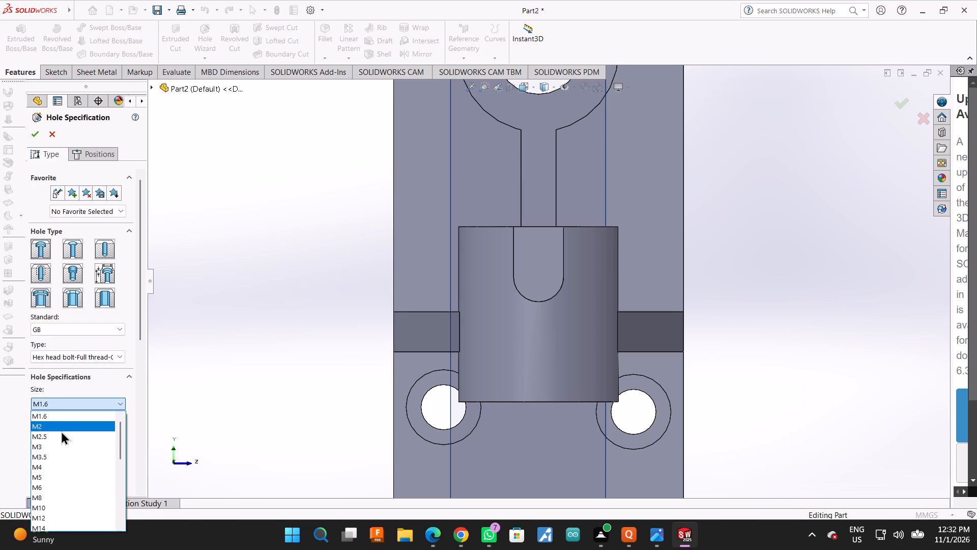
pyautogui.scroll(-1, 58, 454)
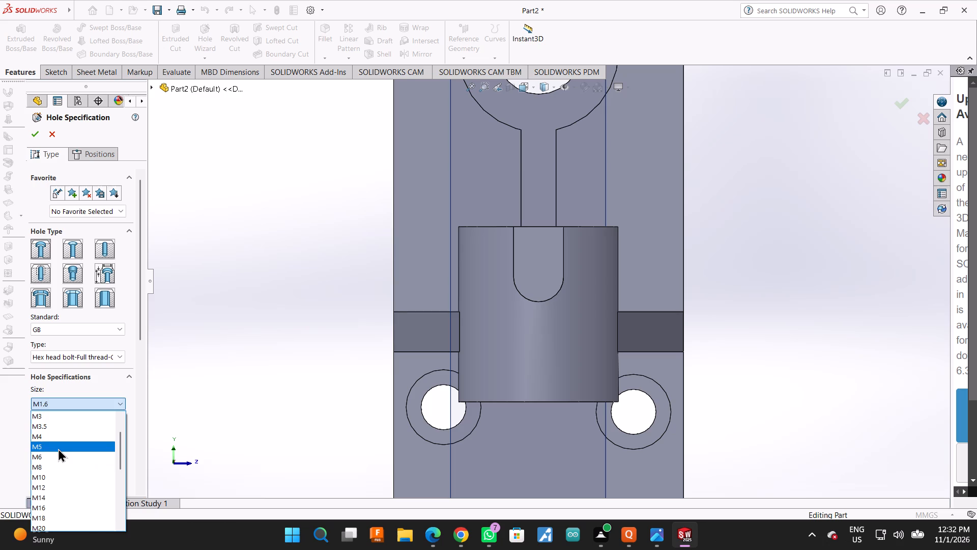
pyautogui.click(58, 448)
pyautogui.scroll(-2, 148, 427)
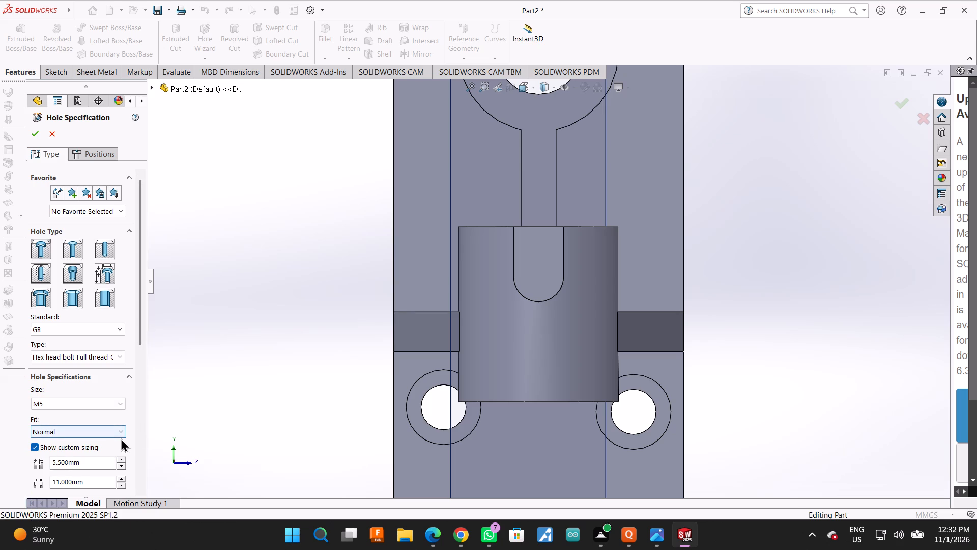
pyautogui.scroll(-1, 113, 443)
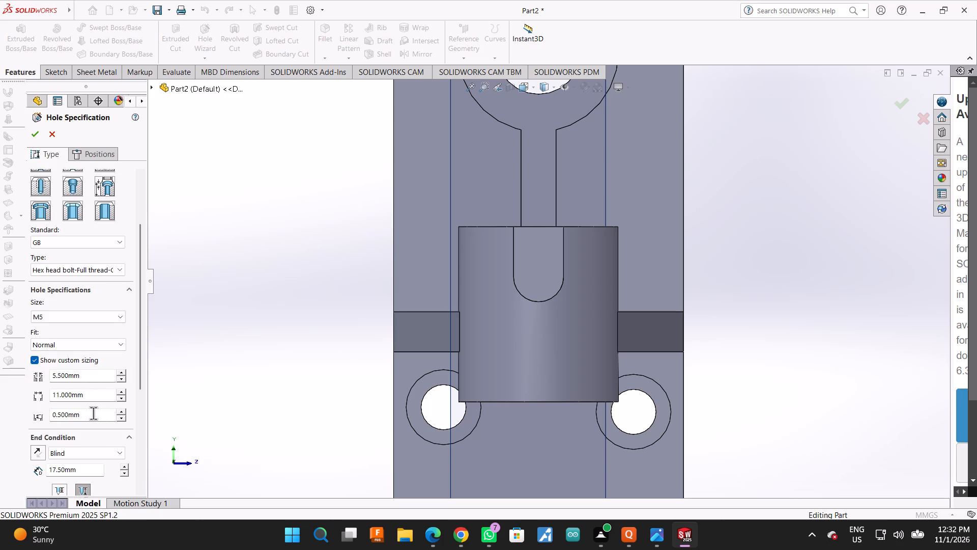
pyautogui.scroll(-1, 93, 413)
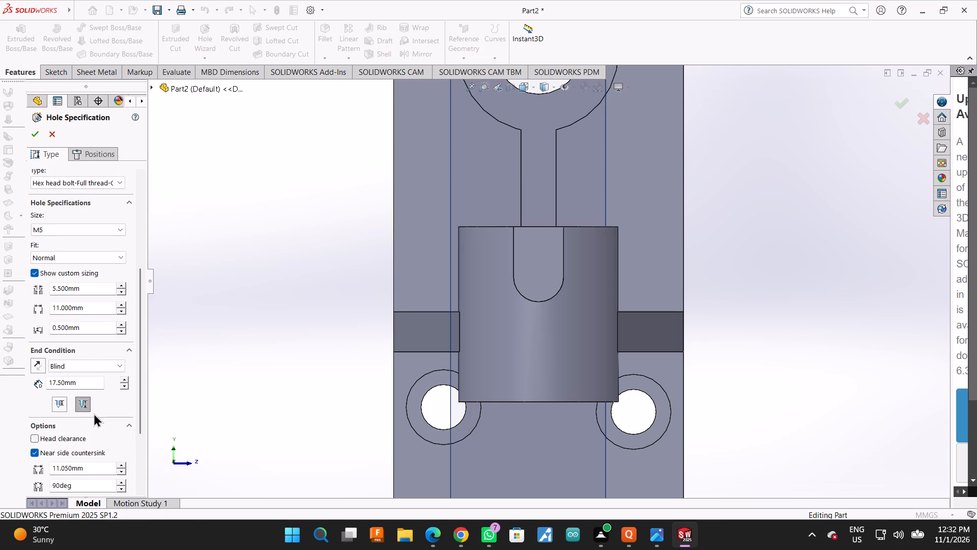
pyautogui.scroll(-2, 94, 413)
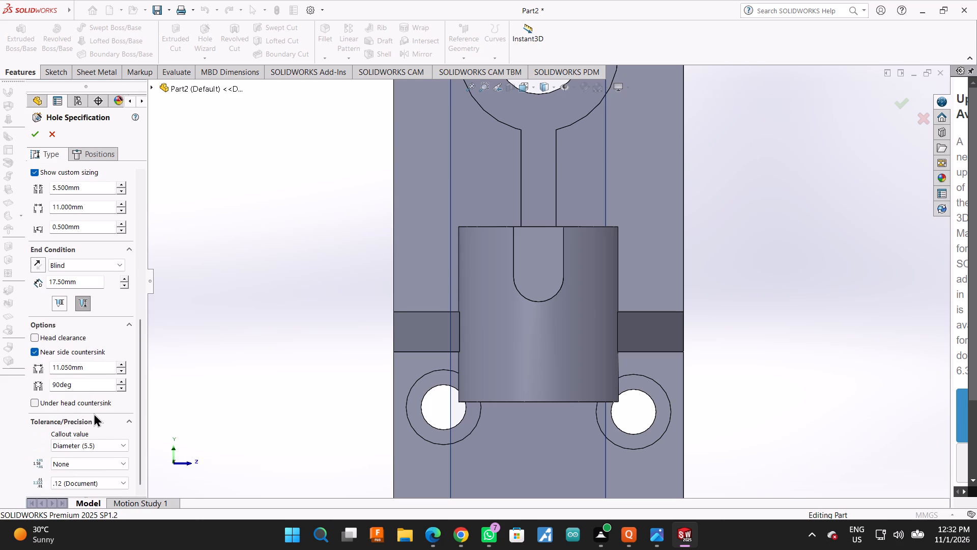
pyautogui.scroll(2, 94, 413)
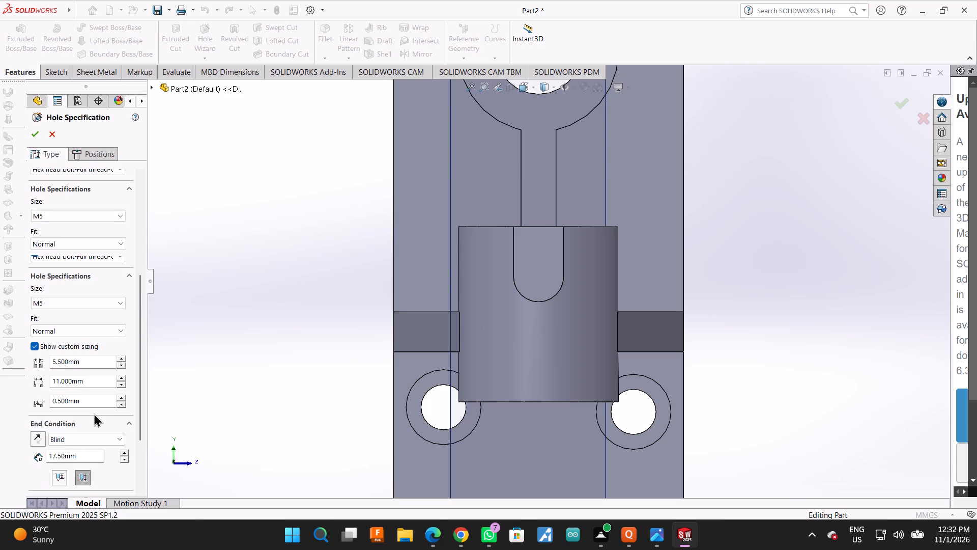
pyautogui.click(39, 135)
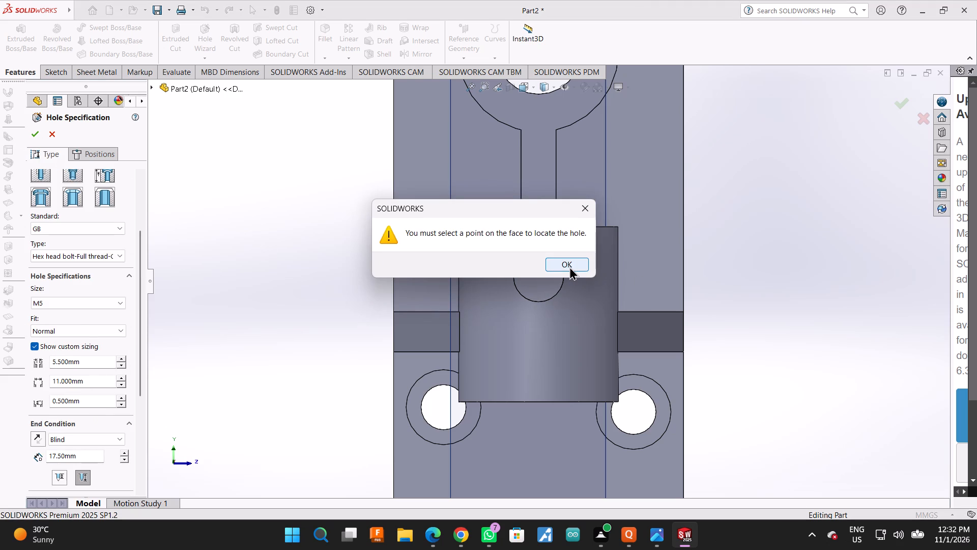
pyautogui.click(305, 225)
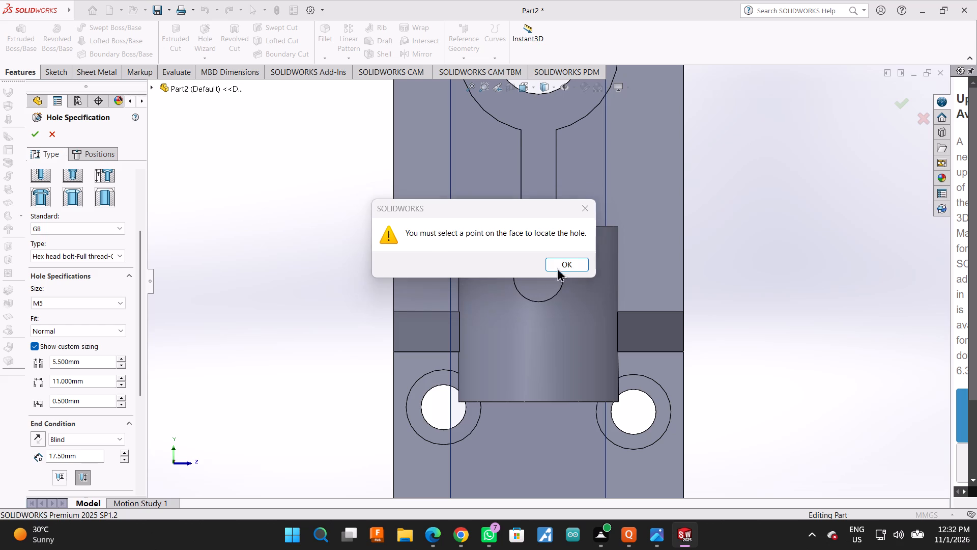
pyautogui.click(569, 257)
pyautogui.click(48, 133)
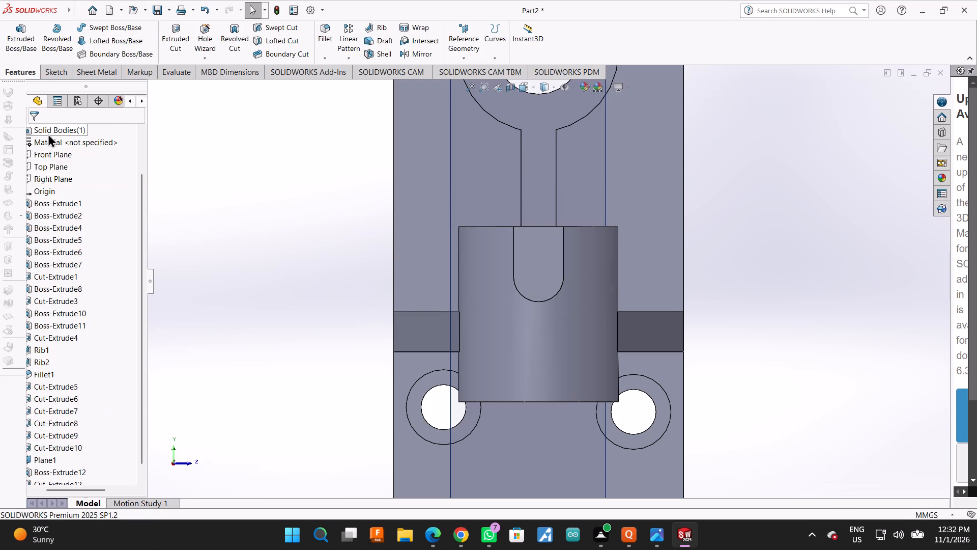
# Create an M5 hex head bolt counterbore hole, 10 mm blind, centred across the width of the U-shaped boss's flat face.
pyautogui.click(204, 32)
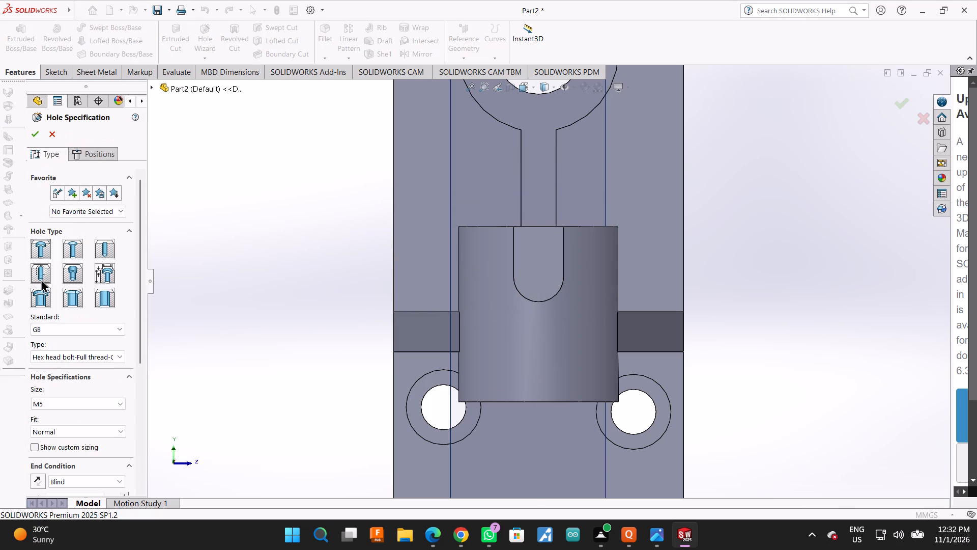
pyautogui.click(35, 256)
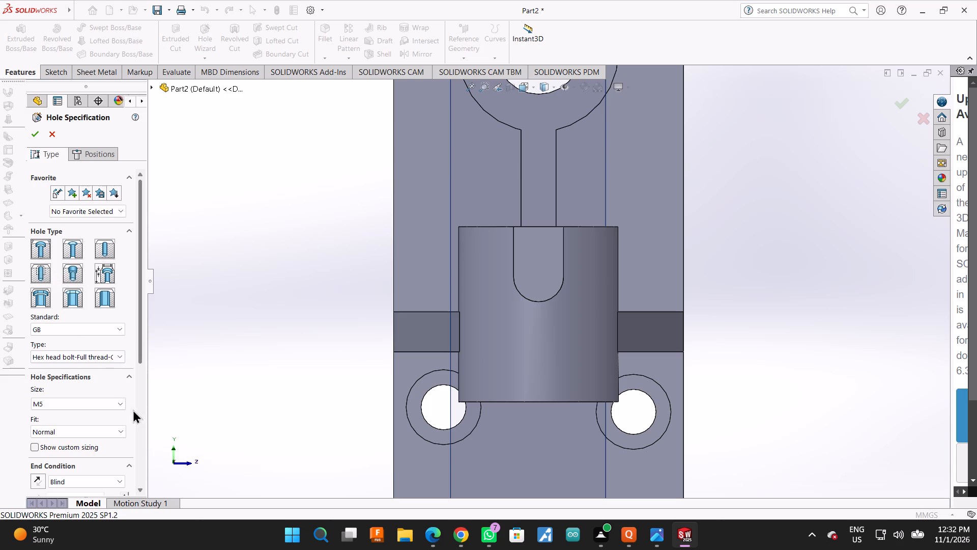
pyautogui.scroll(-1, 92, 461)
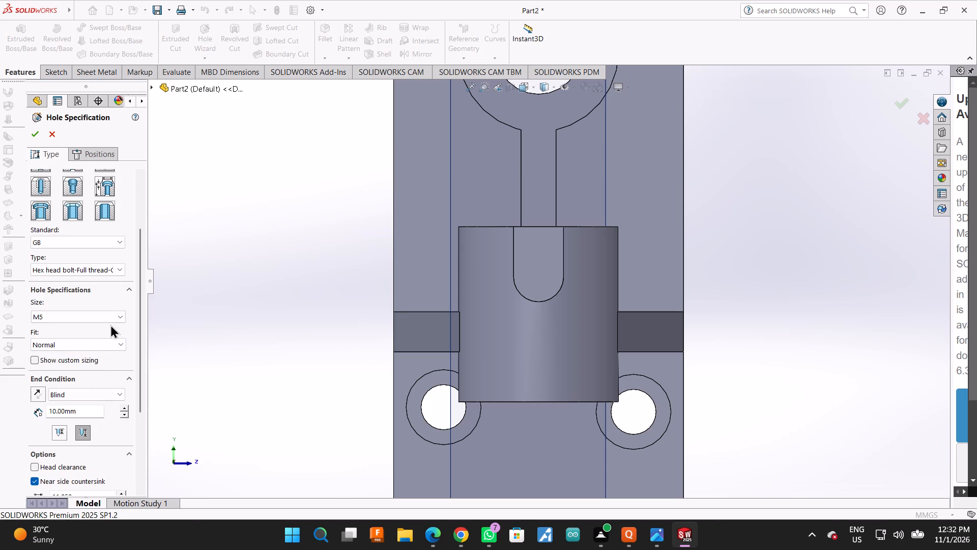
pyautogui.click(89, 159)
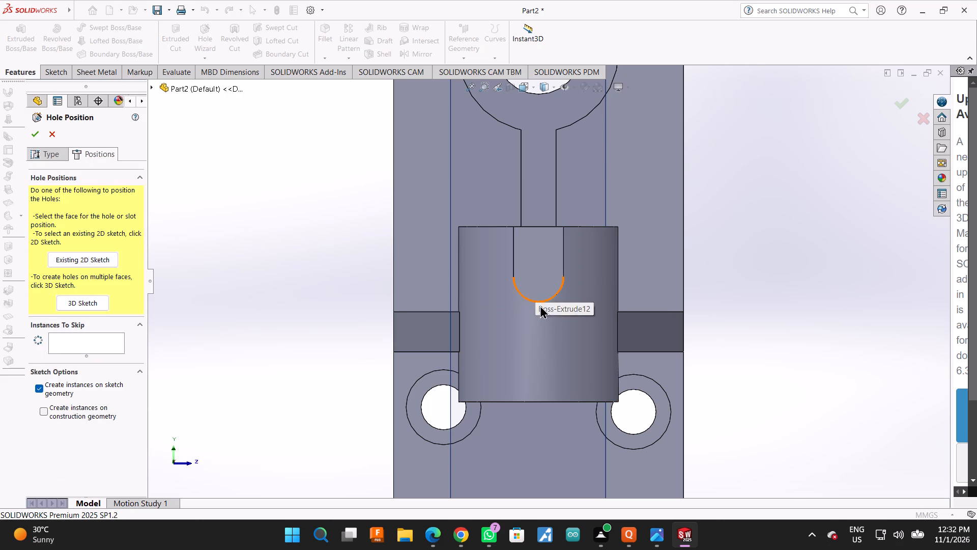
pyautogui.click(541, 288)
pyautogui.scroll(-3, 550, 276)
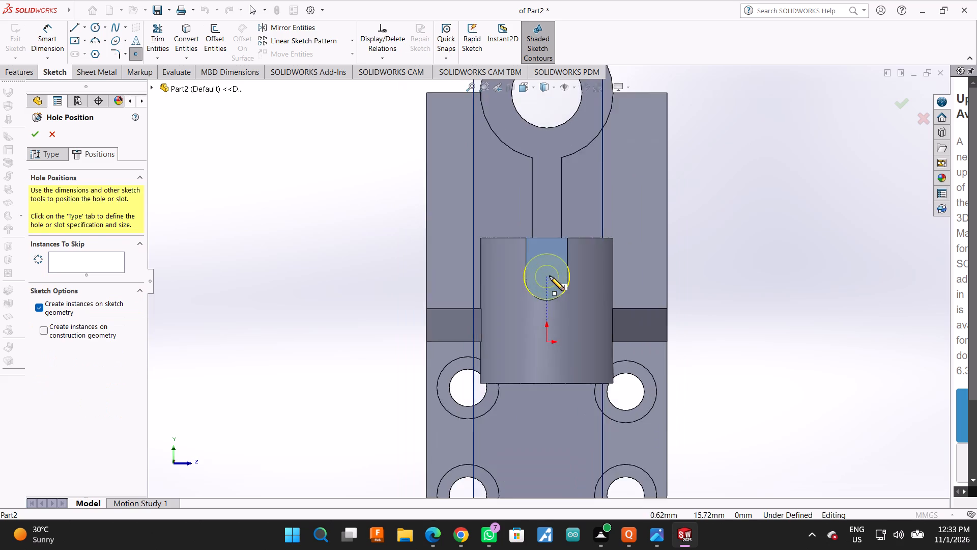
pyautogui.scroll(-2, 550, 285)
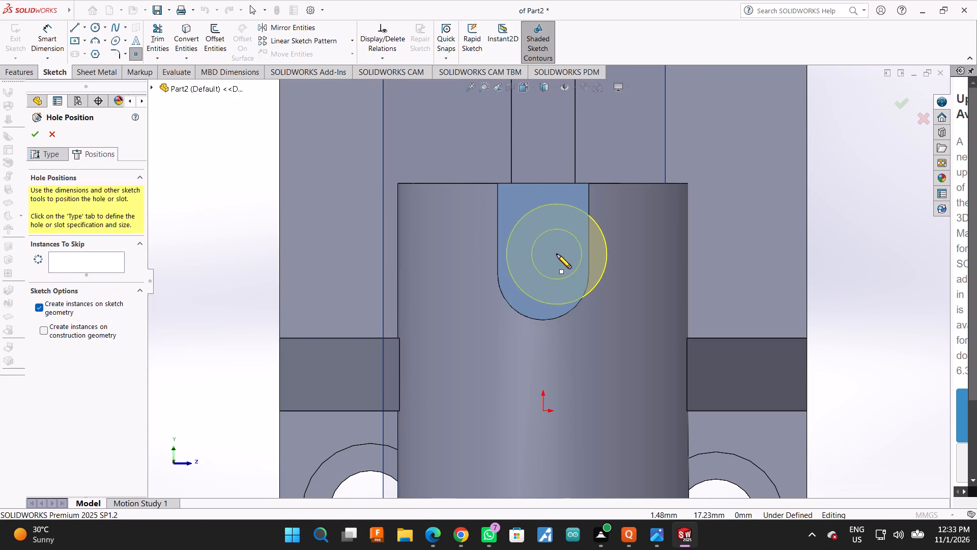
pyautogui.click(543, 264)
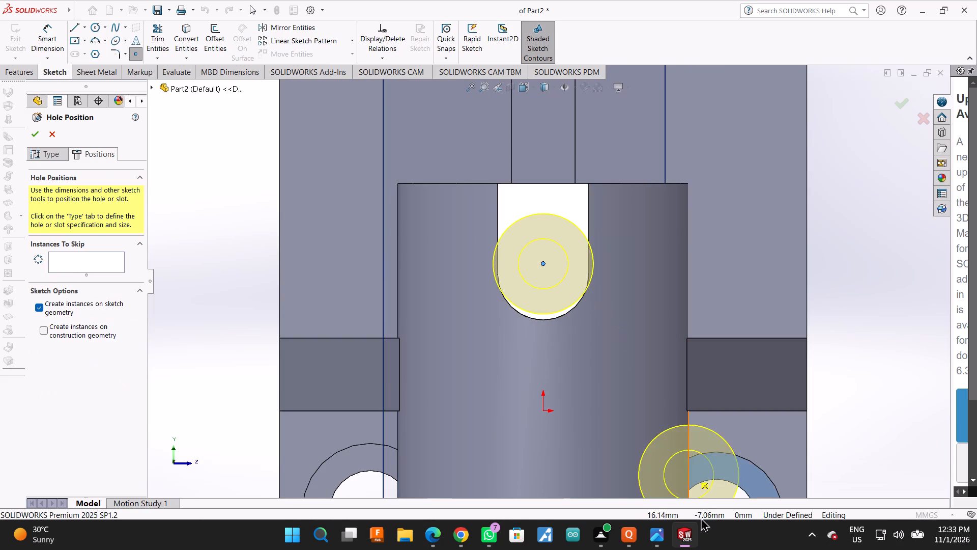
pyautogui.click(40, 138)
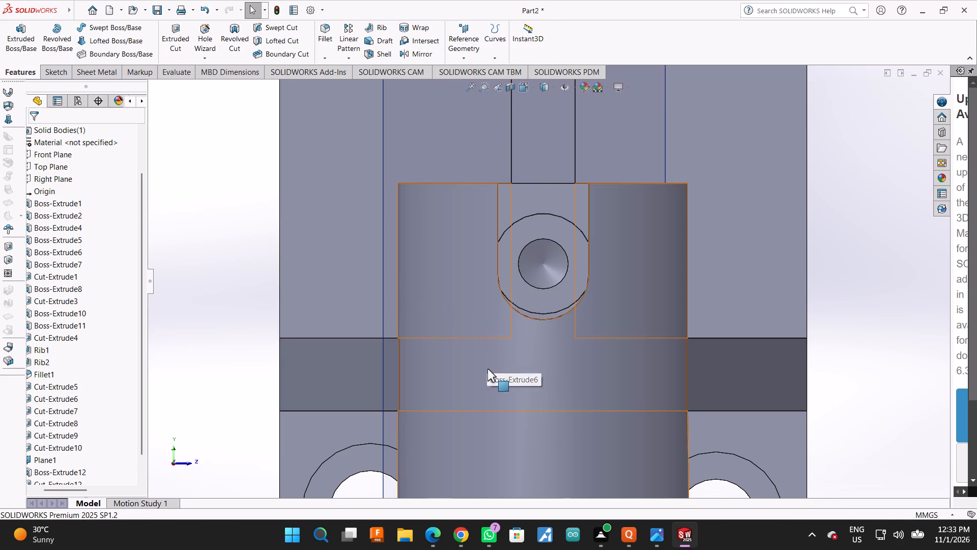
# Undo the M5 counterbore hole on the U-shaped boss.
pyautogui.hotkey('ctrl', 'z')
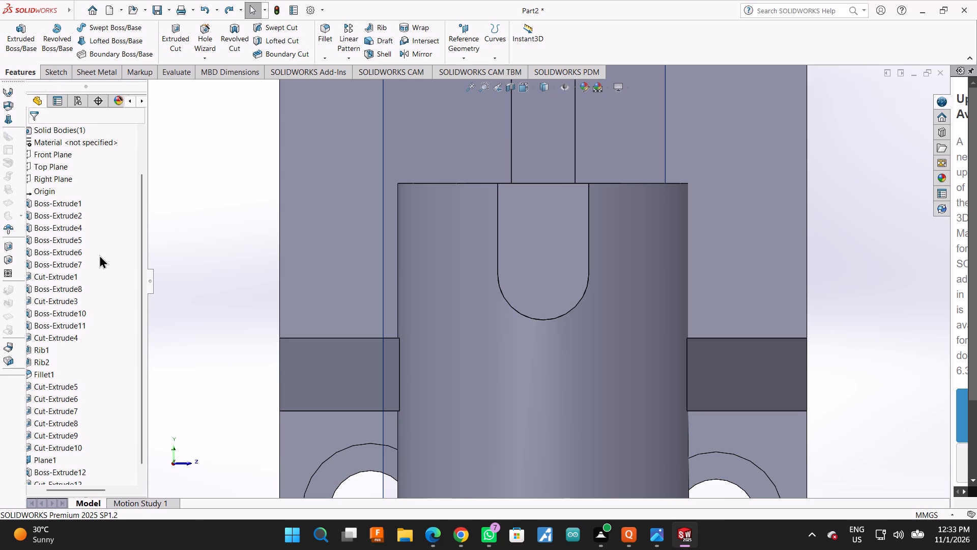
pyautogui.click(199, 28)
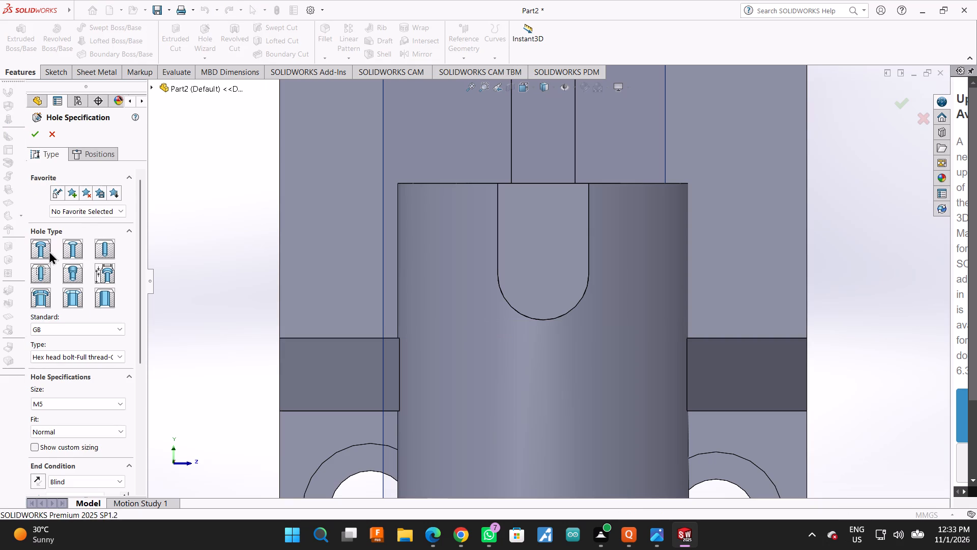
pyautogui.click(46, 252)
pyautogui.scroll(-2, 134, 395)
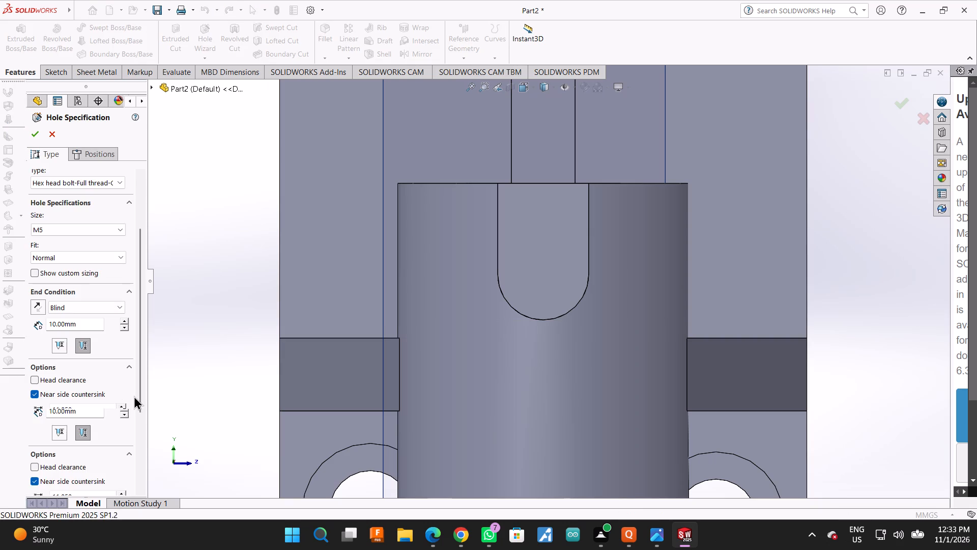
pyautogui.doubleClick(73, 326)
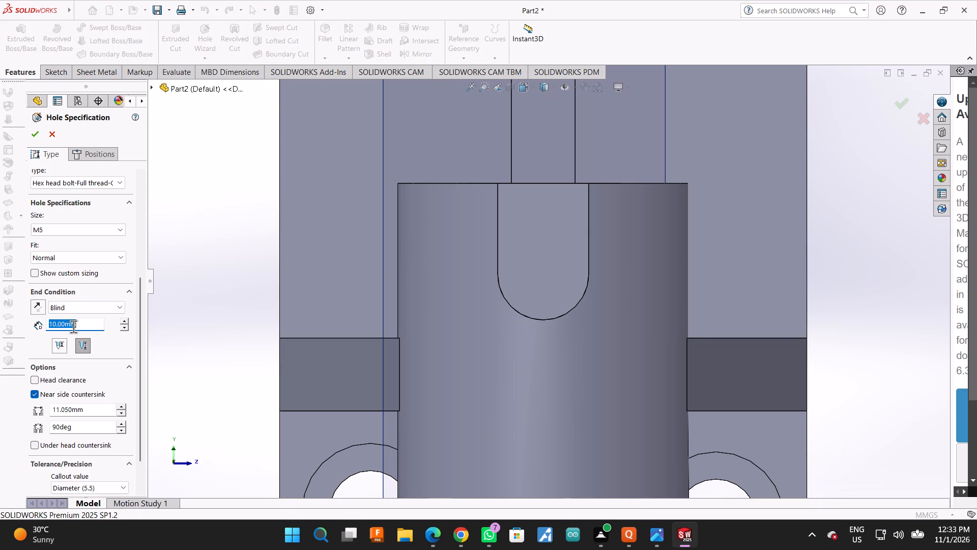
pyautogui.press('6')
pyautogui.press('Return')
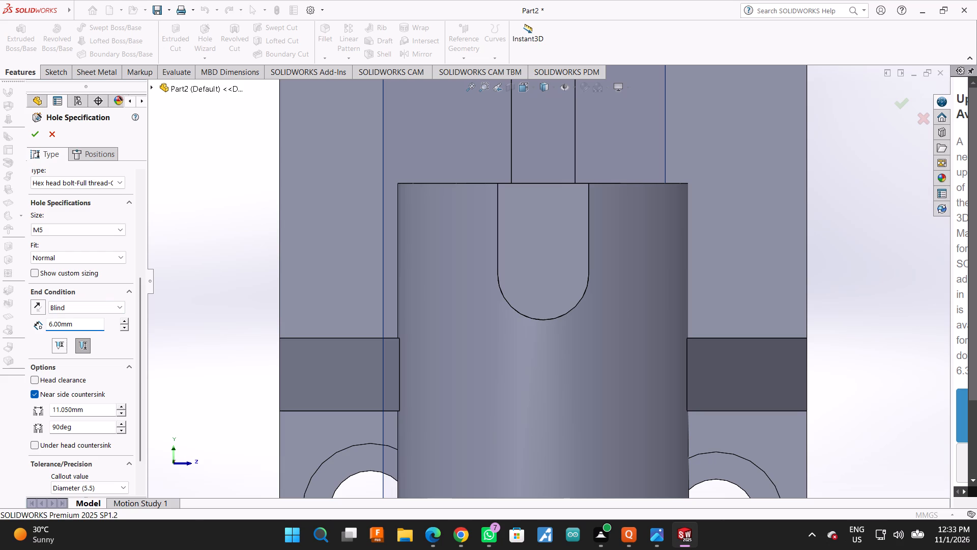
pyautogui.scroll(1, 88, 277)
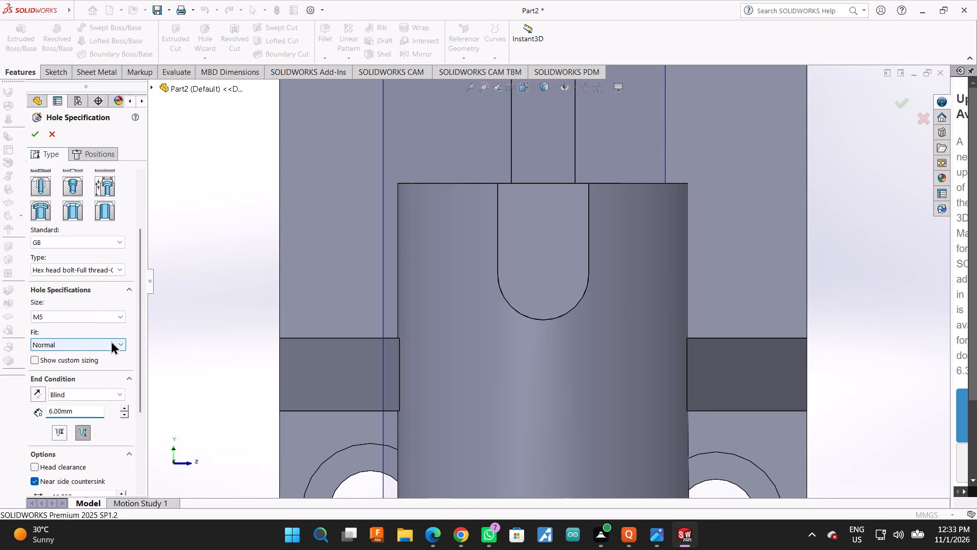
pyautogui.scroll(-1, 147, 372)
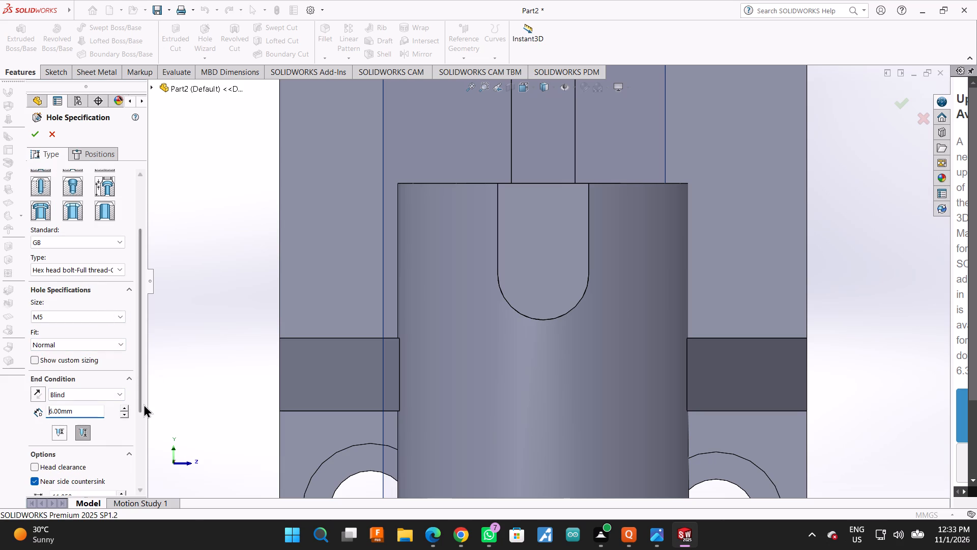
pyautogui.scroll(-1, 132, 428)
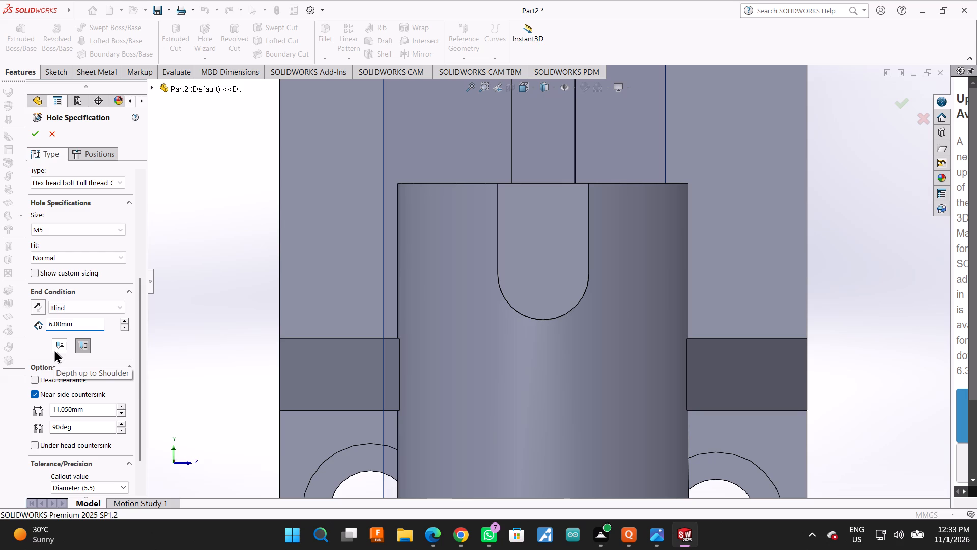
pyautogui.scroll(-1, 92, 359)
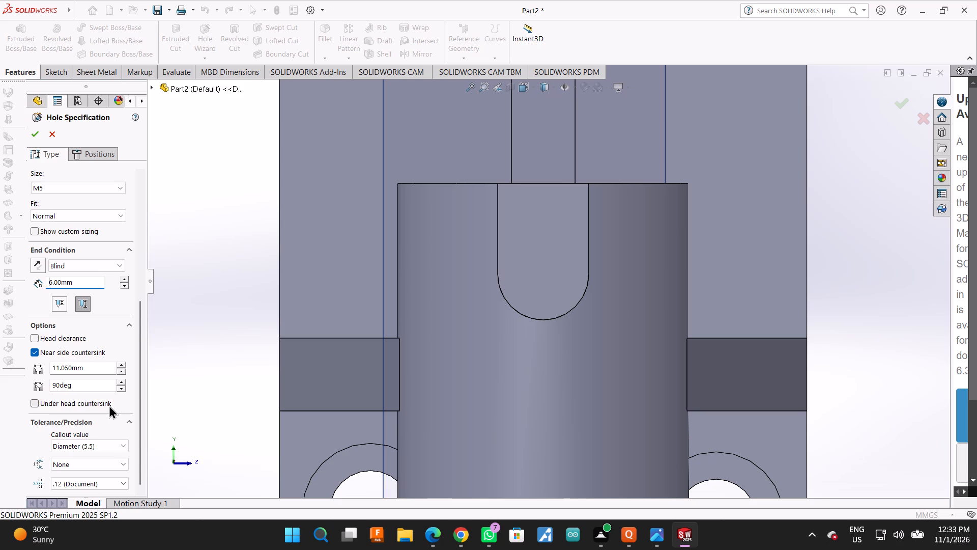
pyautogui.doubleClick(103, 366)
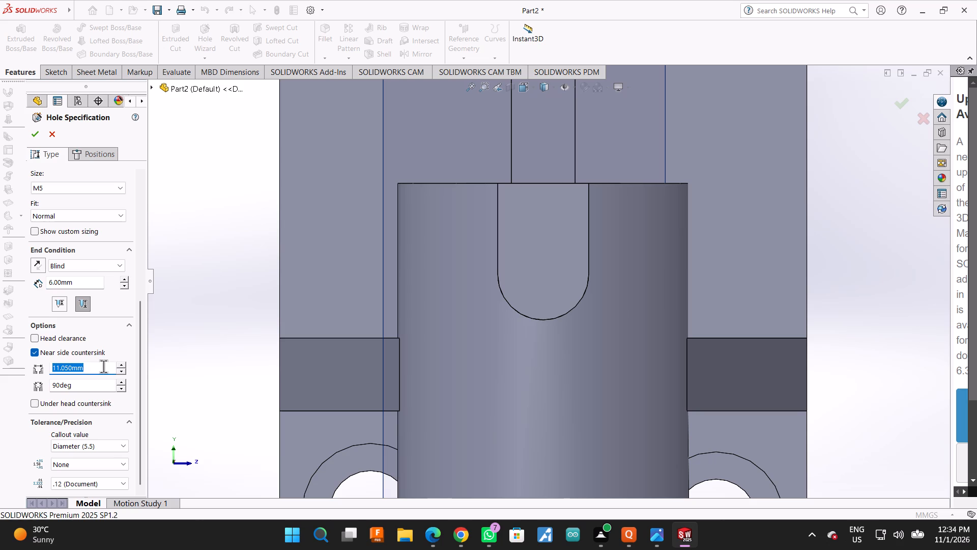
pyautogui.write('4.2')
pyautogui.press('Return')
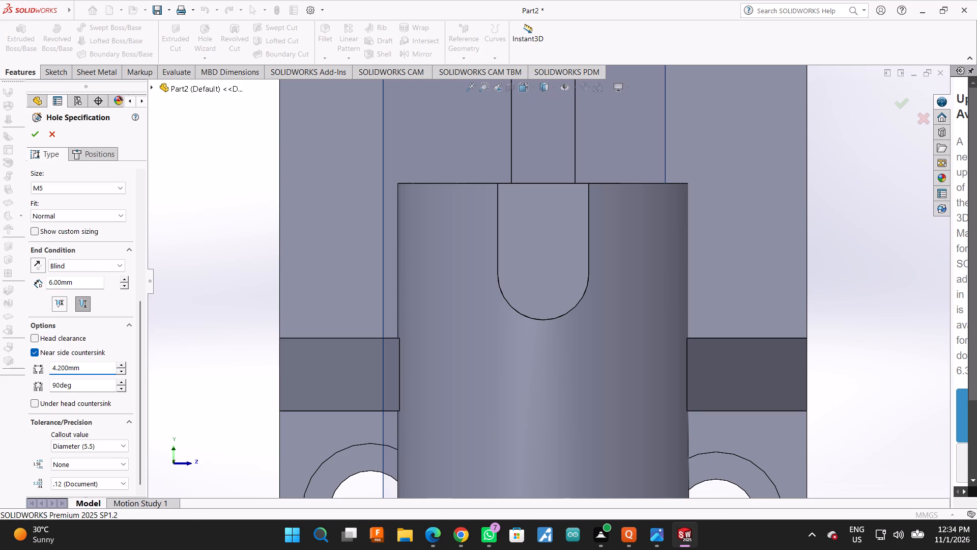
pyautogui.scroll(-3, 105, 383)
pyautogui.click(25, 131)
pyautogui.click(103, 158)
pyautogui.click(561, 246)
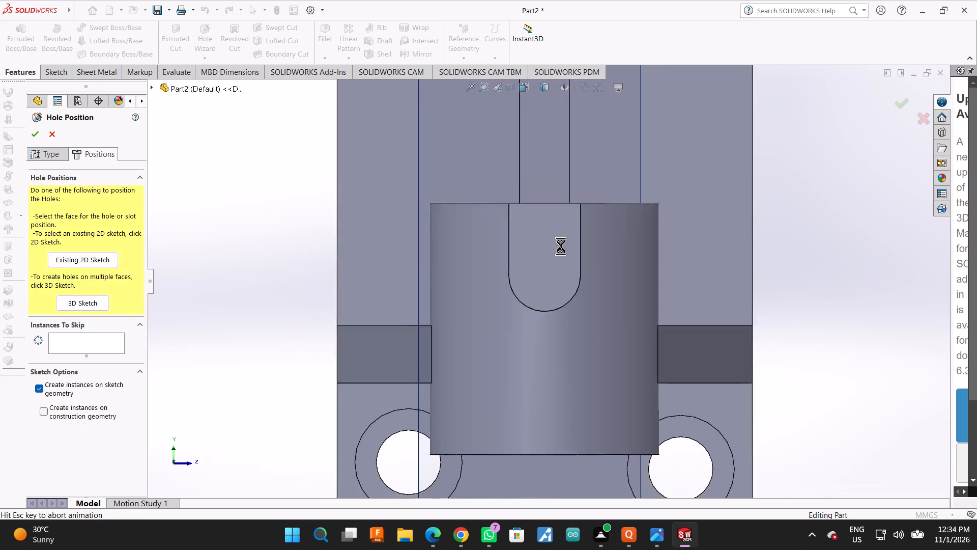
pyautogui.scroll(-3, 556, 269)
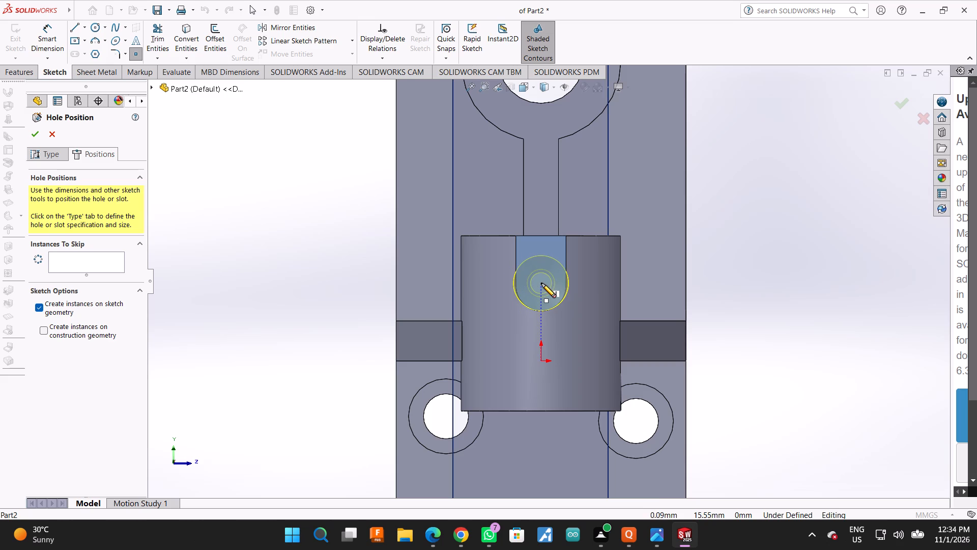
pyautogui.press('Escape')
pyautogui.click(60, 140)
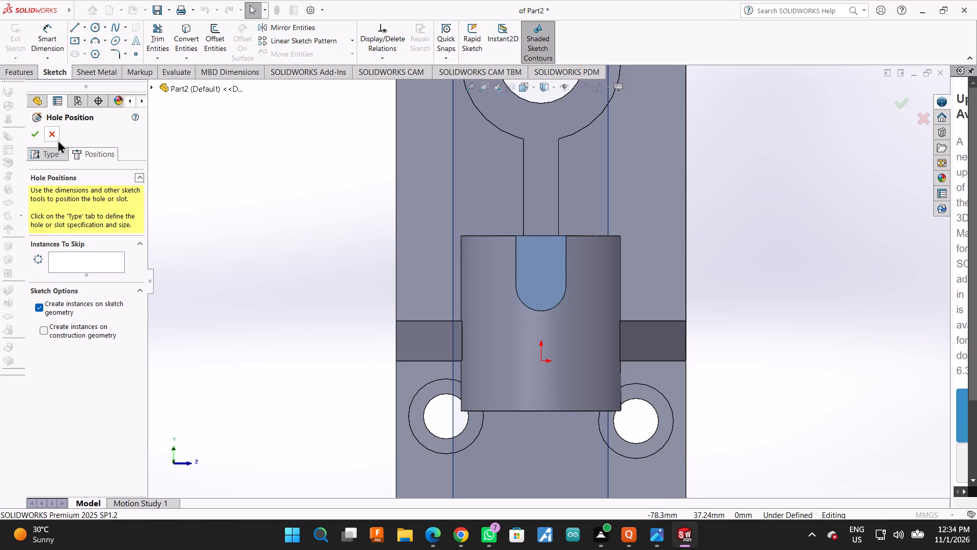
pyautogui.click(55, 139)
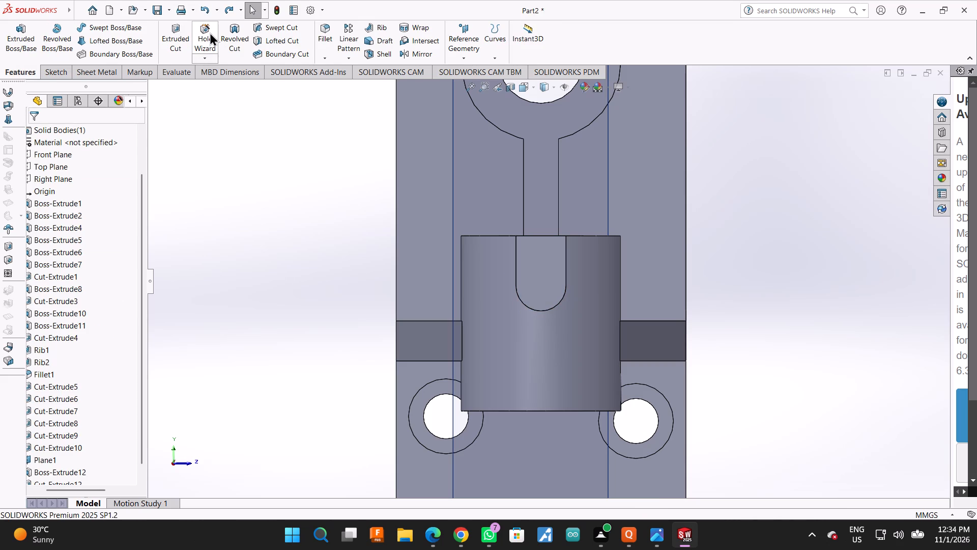
# Set up a Hole Wizard counterbore for an ANSI Metric hex bolt, size M5, Normal fit, with custom 4.2 mm counterbore diameter.
pyautogui.click(210, 32)
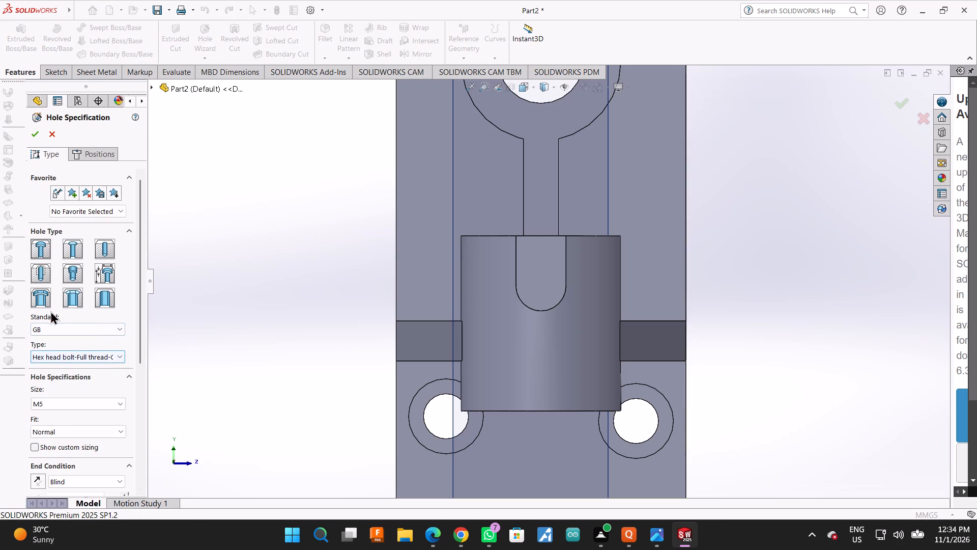
pyautogui.click(75, 331)
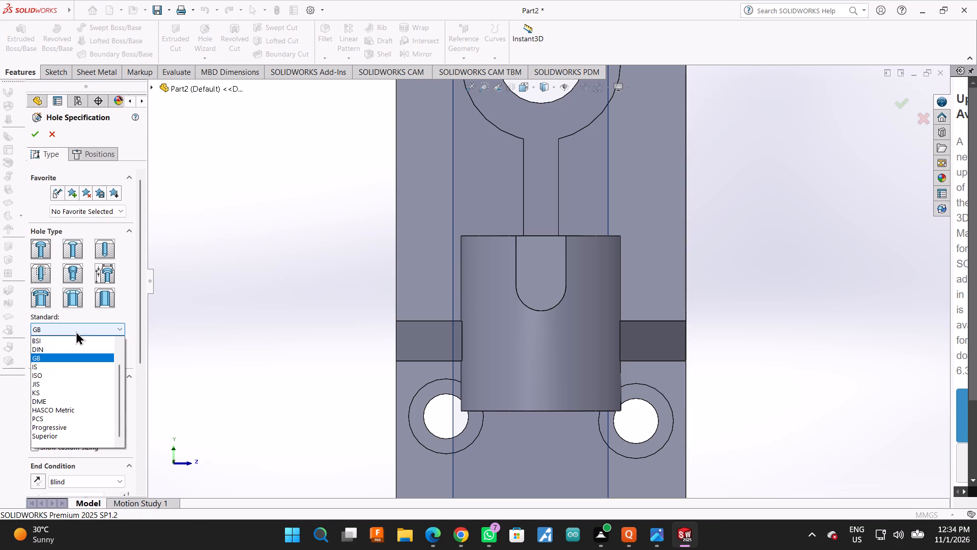
pyautogui.scroll(-2, 68, 406)
pyautogui.scroll(1, 69, 404)
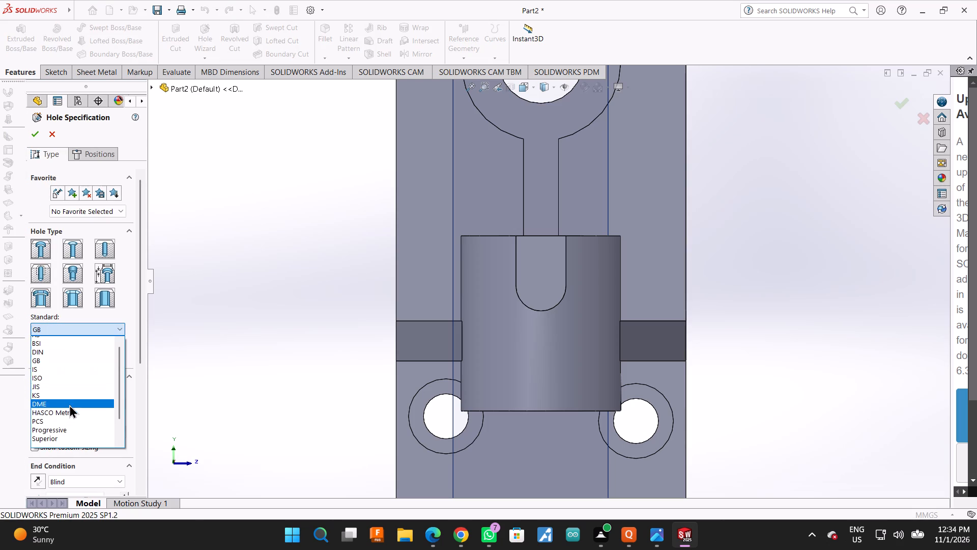
pyautogui.scroll(3, 69, 404)
pyautogui.click(59, 348)
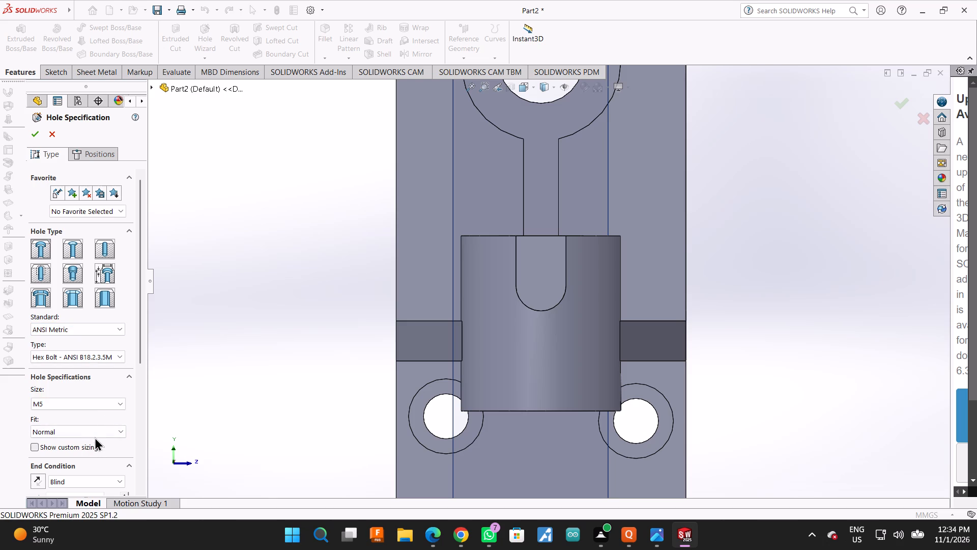
pyautogui.click(34, 445)
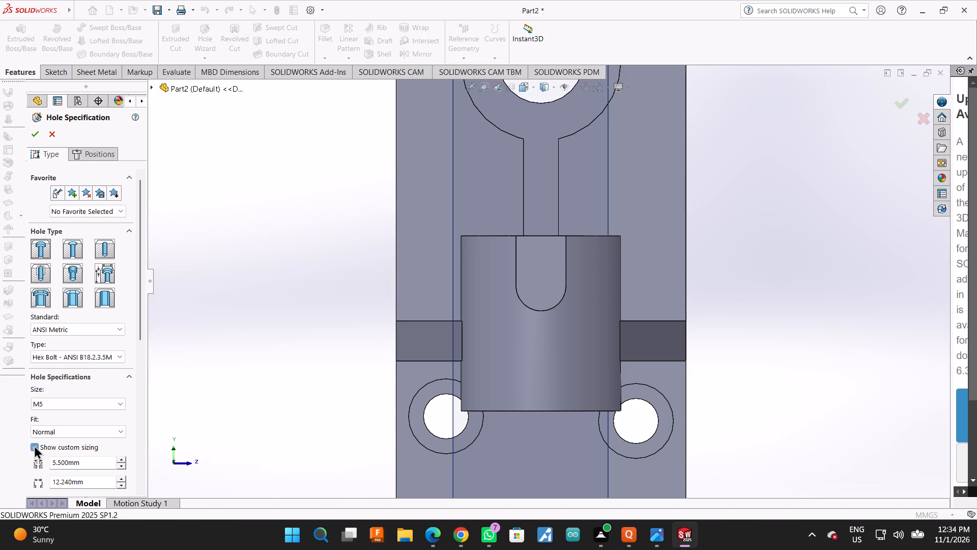
pyautogui.scroll(-3, 162, 439)
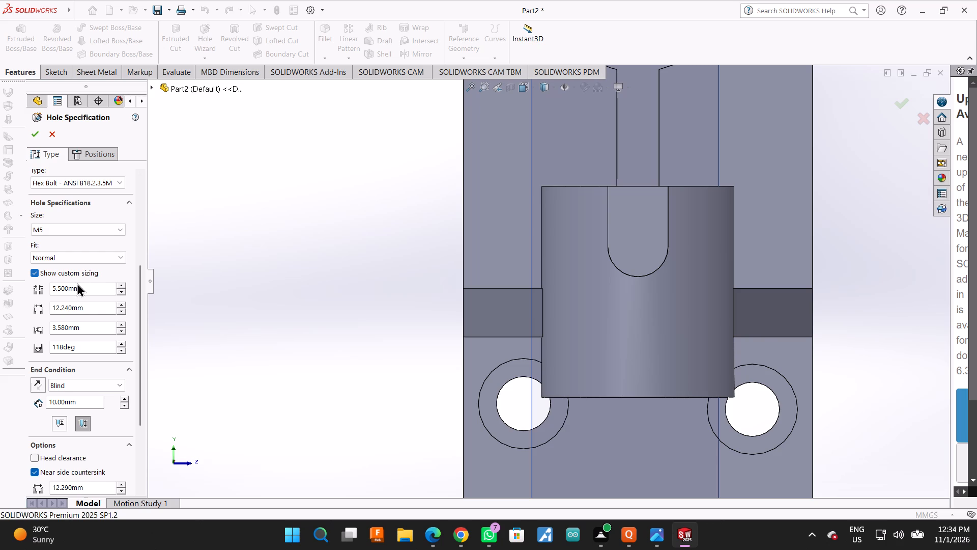
pyautogui.click(91, 309)
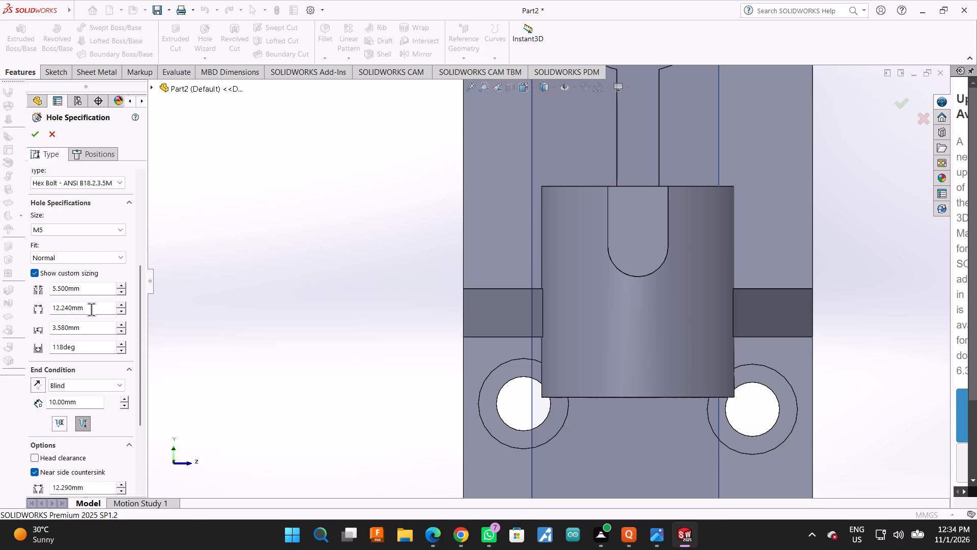
pyautogui.doubleClick(91, 309)
pyautogui.write('4.5')
pyautogui.press('BackSpace')
pyautogui.press('2')
pyautogui.press('Return')
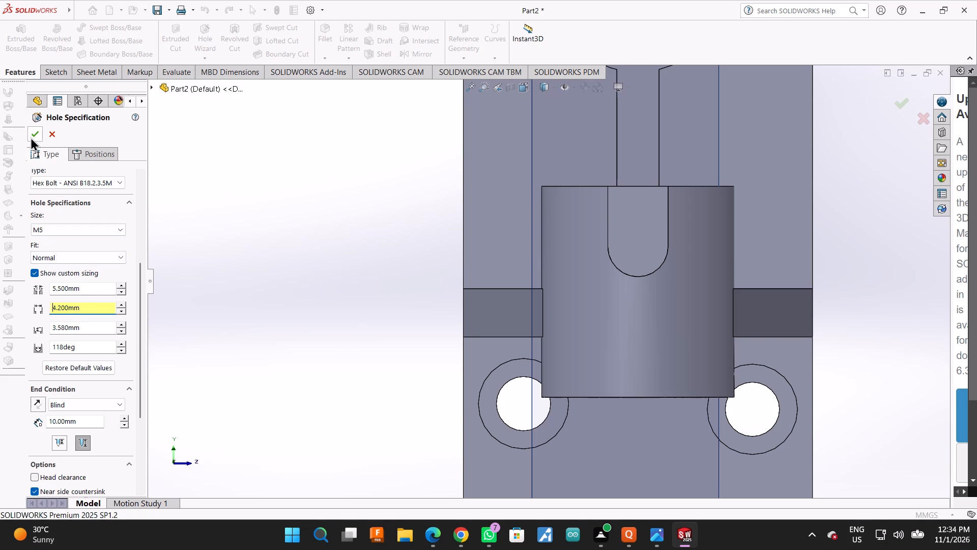
# Place the counterbore at the arc centre of the U-shaped boss's flat face and try to create it.
pyautogui.click(76, 148)
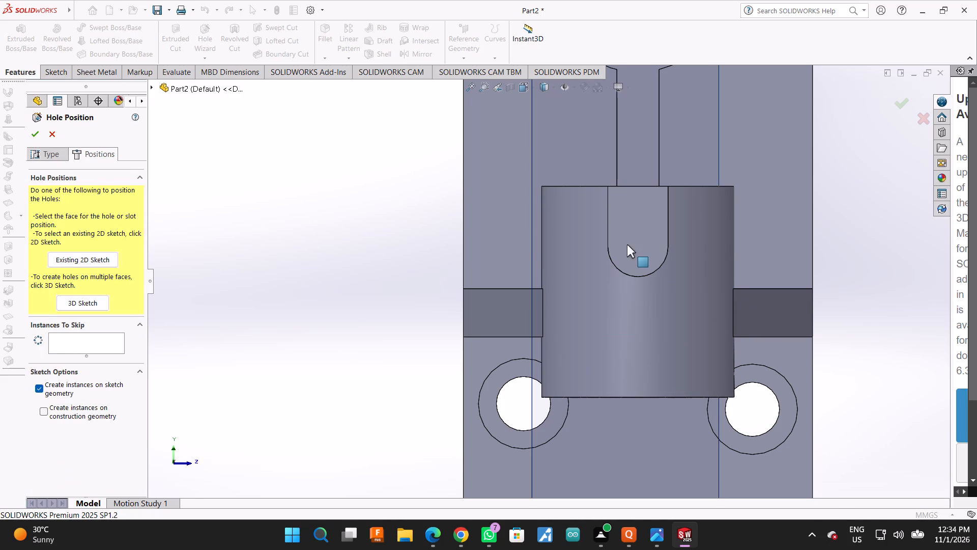
pyautogui.click(627, 244)
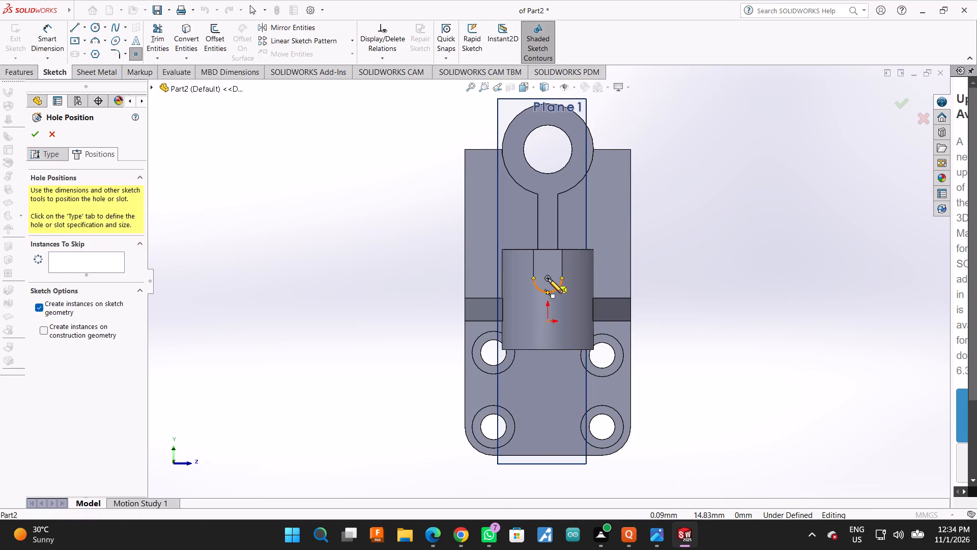
pyautogui.click(548, 279)
pyautogui.scroll(-5, 559, 281)
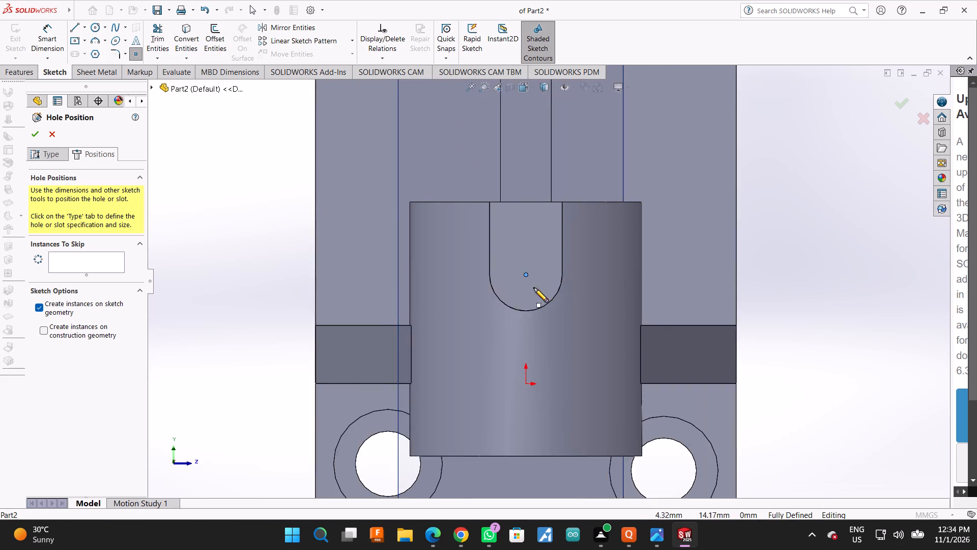
pyautogui.scroll(-5, 534, 288)
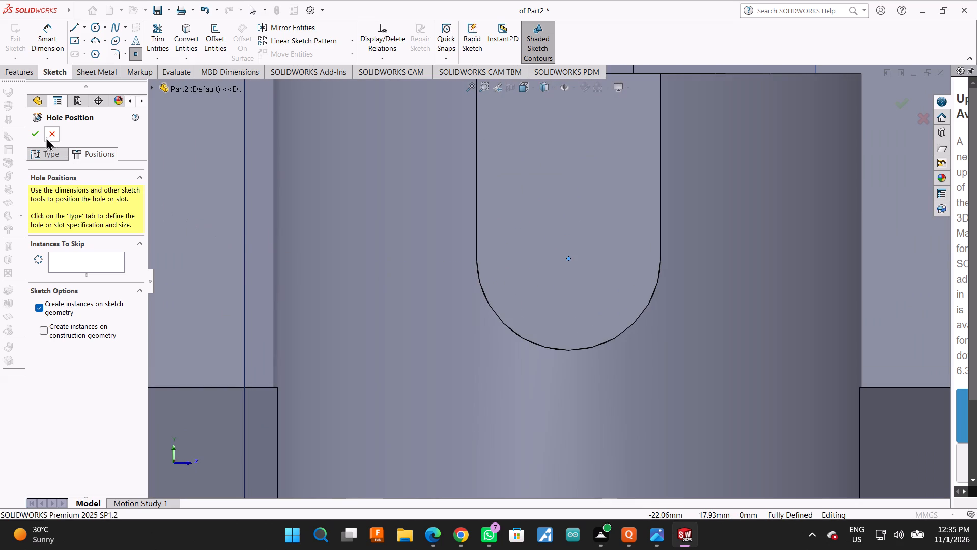
pyautogui.click(41, 136)
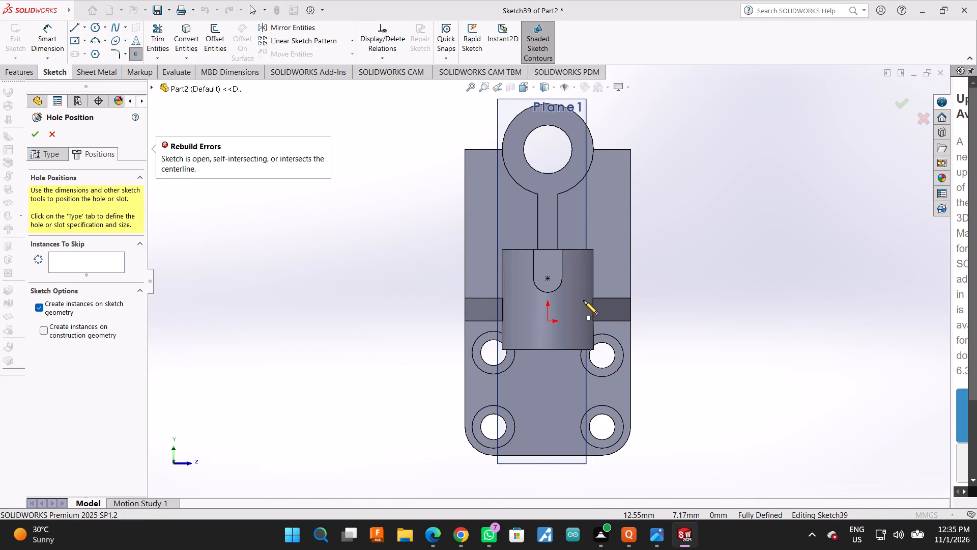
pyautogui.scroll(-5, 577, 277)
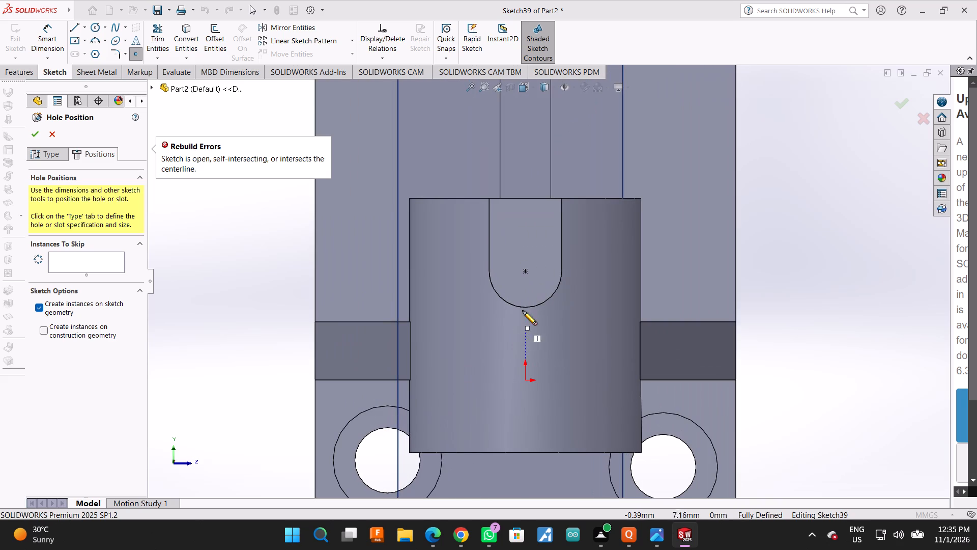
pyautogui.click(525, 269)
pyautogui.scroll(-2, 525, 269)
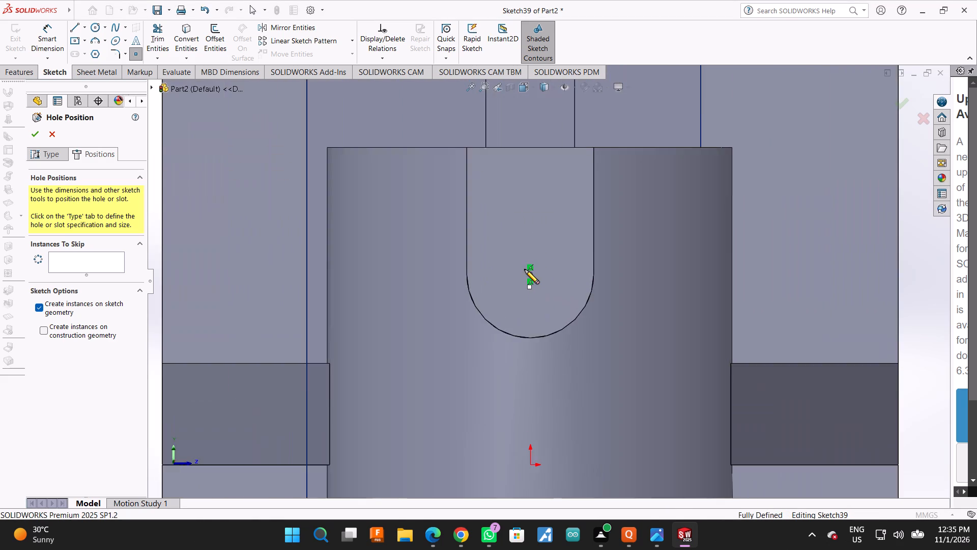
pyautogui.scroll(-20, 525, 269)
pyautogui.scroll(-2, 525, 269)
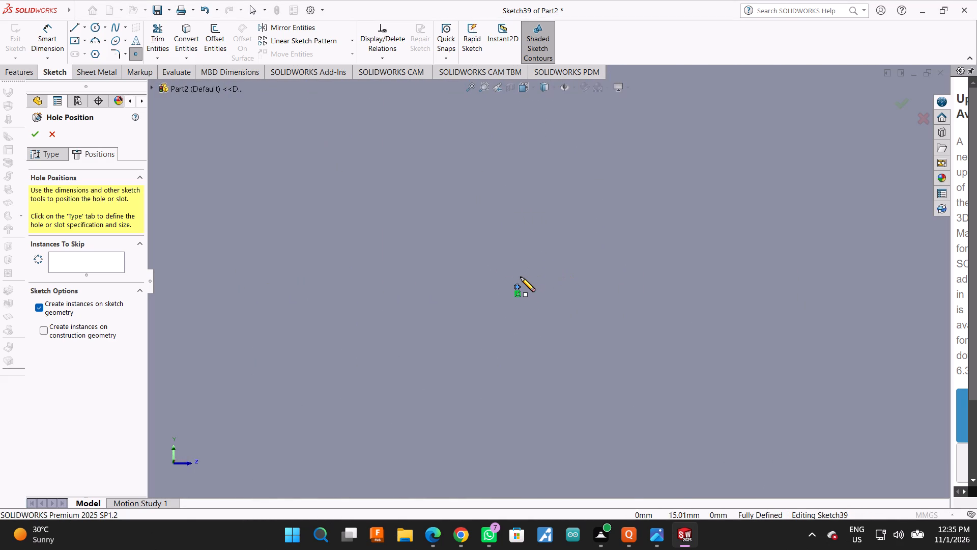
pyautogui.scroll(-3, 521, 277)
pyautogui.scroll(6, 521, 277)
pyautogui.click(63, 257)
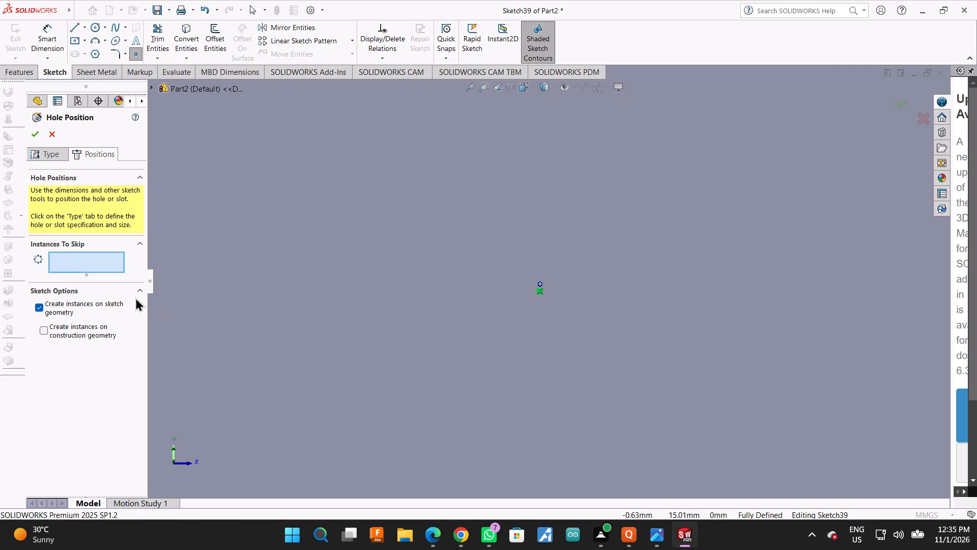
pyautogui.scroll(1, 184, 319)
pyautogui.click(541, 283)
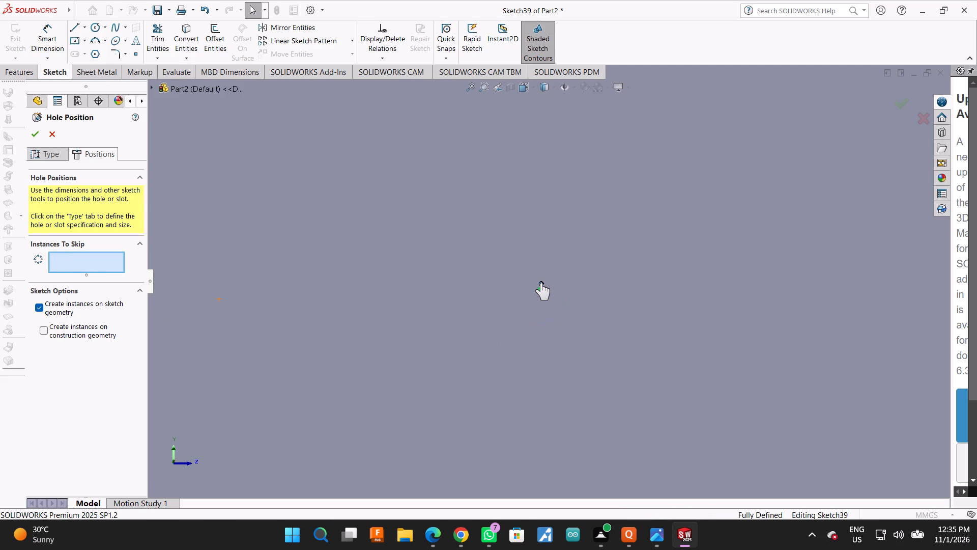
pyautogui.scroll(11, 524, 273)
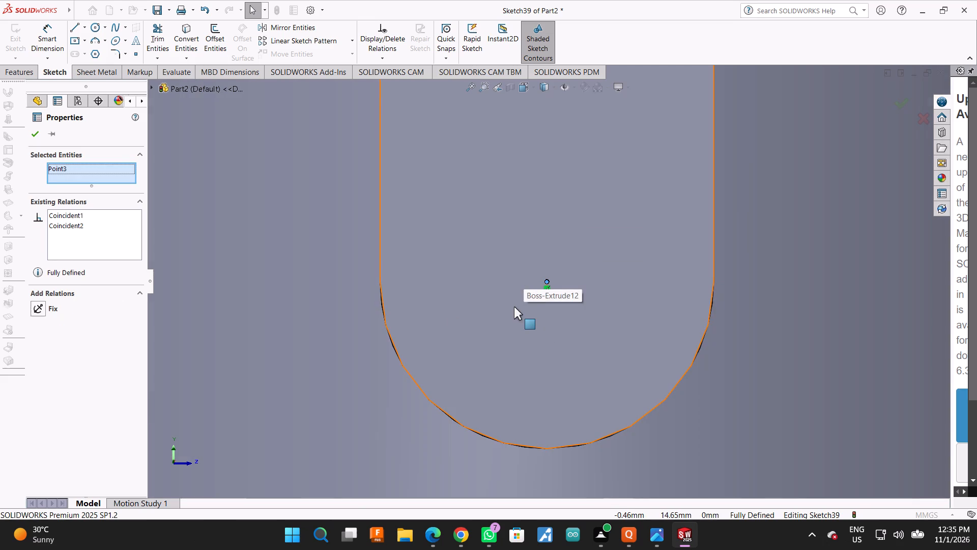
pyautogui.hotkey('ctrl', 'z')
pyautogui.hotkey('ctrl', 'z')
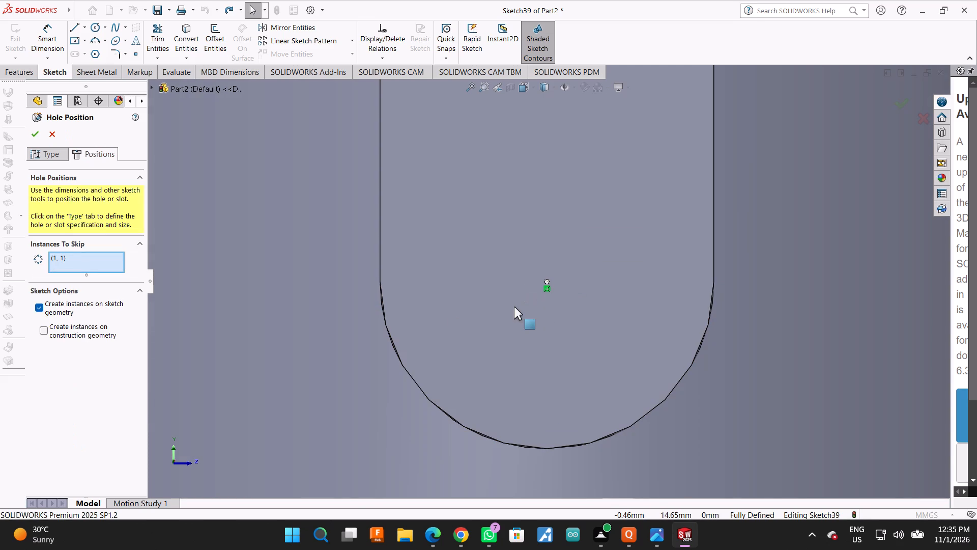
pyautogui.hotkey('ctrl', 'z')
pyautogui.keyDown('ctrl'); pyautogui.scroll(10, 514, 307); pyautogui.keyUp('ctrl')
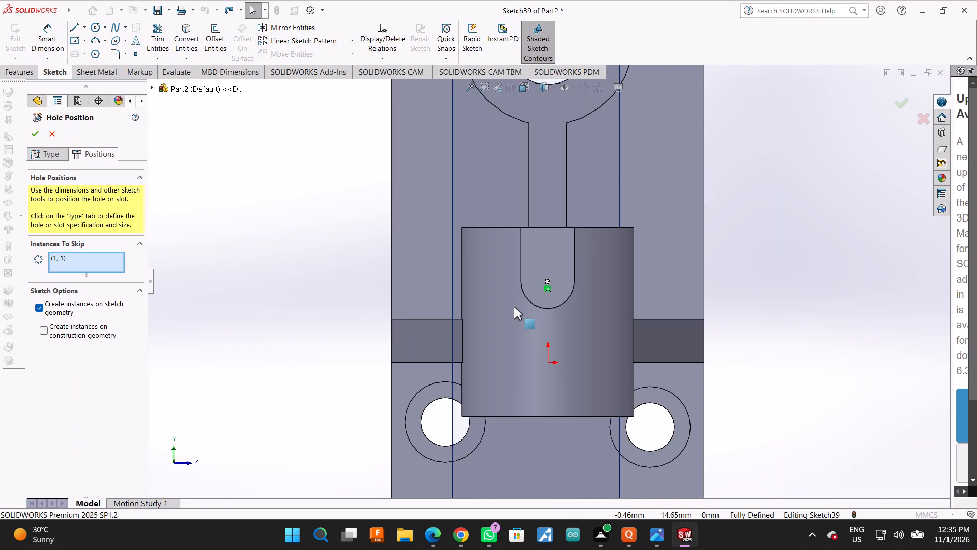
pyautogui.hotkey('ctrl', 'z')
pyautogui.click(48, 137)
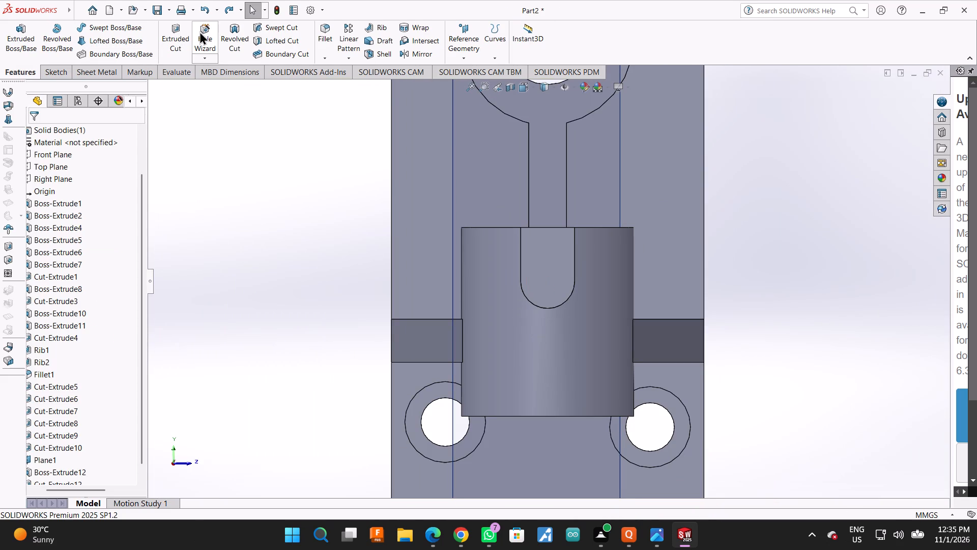
# Set up a Hole Wizard ANSI Metric straight tapped hole of type Tapped hole, size M5x0.8, 14 mm blind with a 10 mm thread, keeping custom sizing.
pyautogui.click(199, 31)
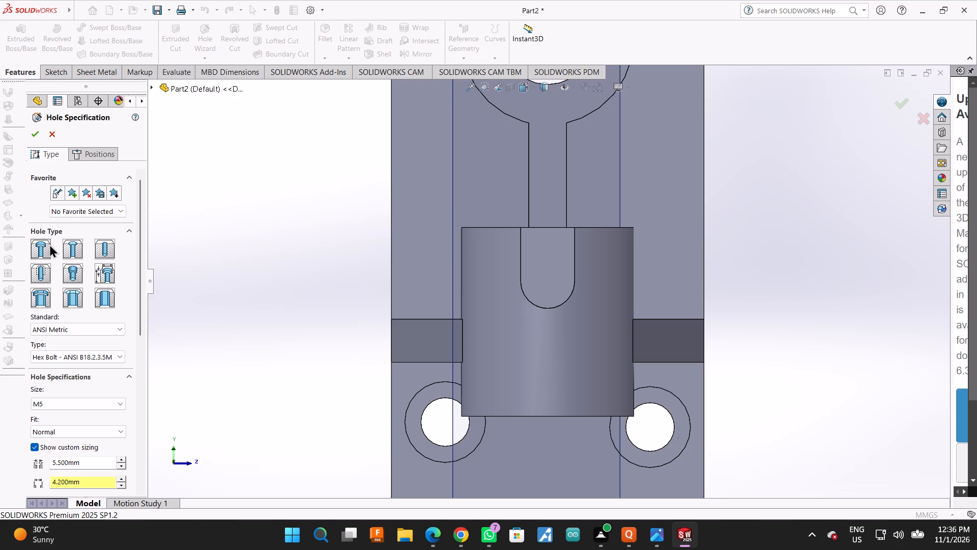
pyautogui.click(107, 364)
pyautogui.click(42, 272)
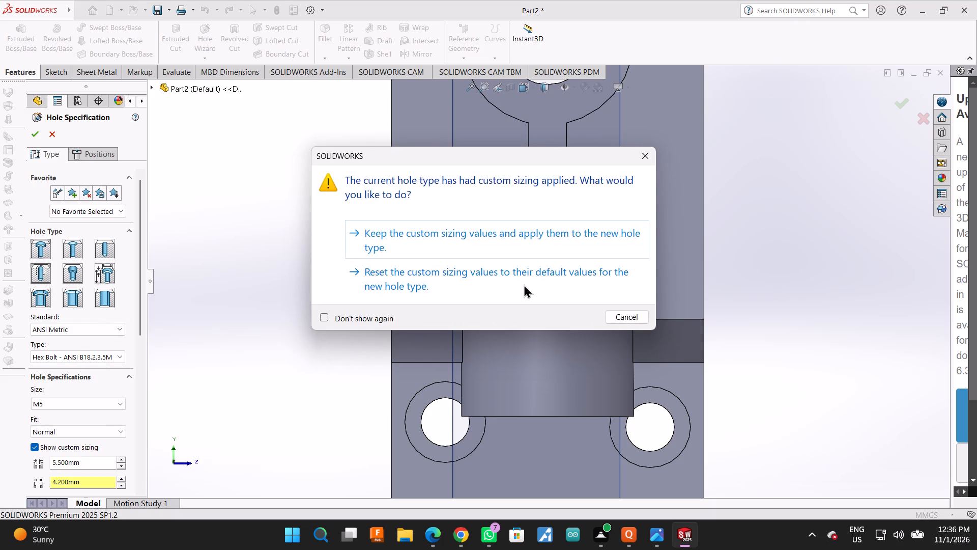
pyautogui.click(596, 245)
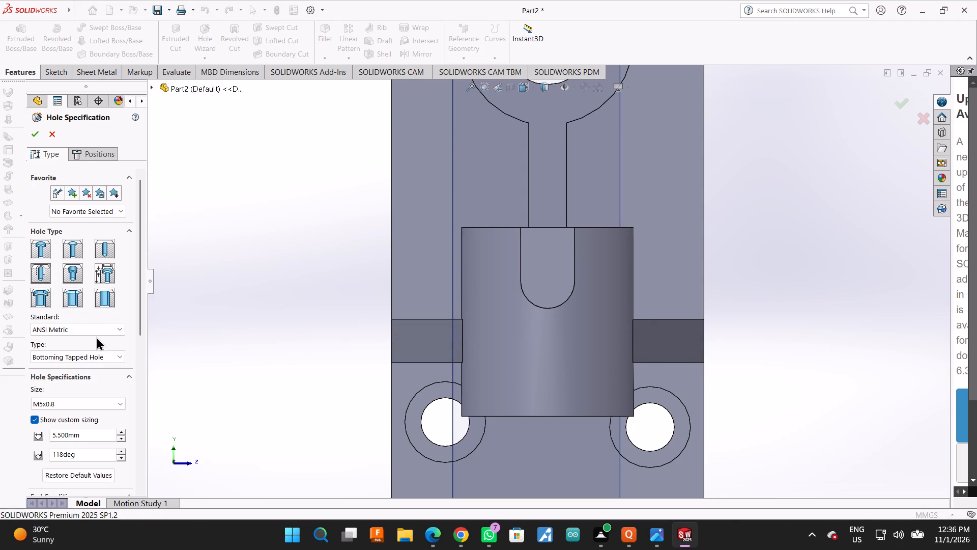
pyautogui.click(105, 358)
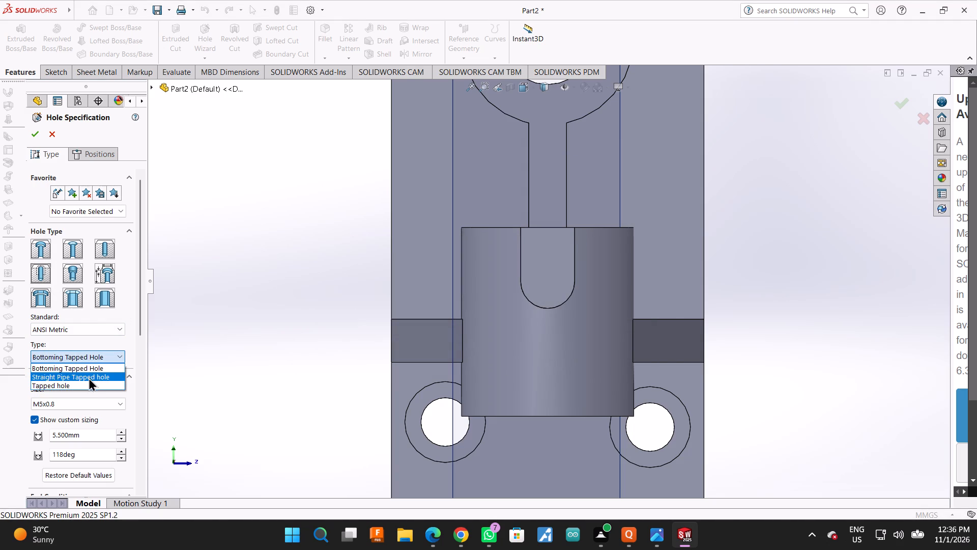
pyautogui.click(84, 383)
pyautogui.scroll(-1, 132, 388)
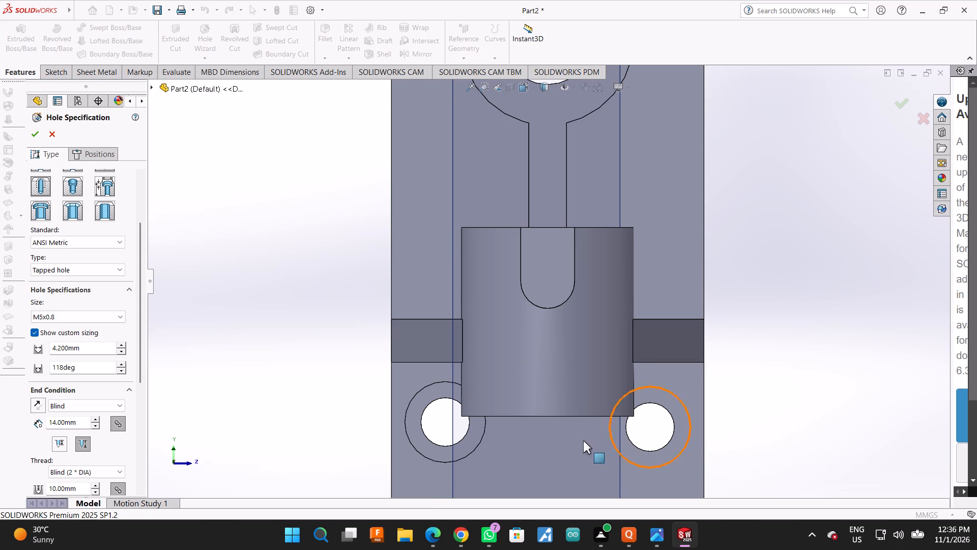
pyautogui.scroll(-1, 107, 413)
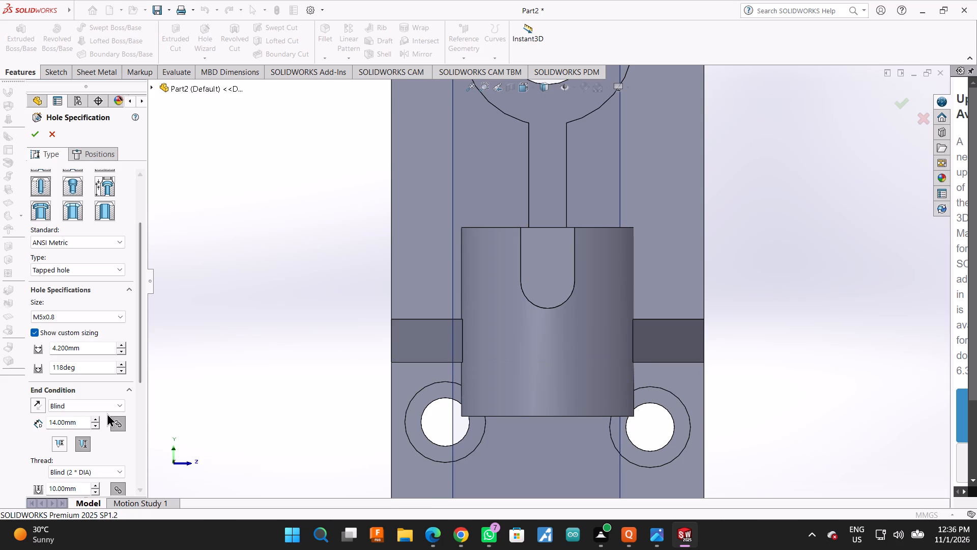
pyautogui.scroll(2, 107, 413)
# Place the M5x0.8 tapped hole at the arc centre of the U-shaped boss's flat face and create it.
pyautogui.click(86, 156)
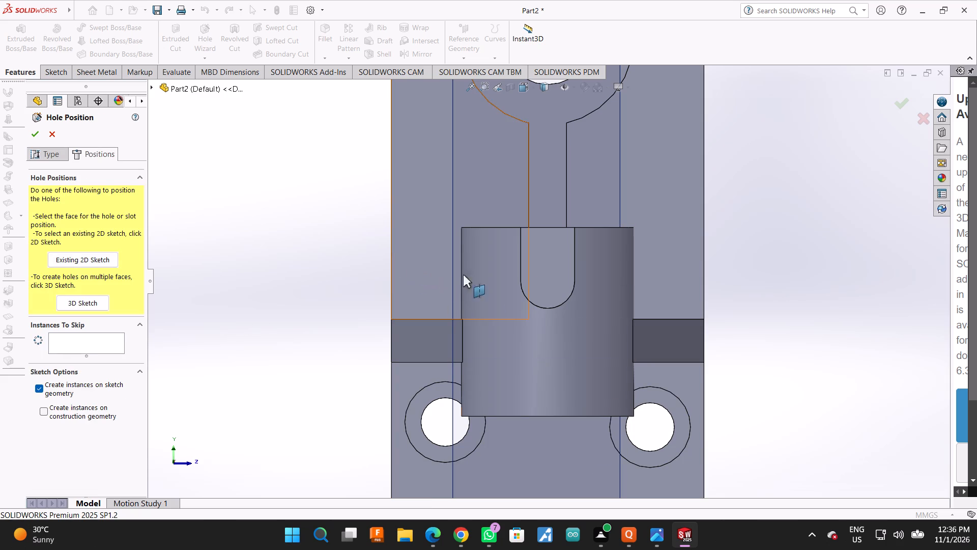
pyautogui.click(544, 276)
pyautogui.scroll(-3, 552, 283)
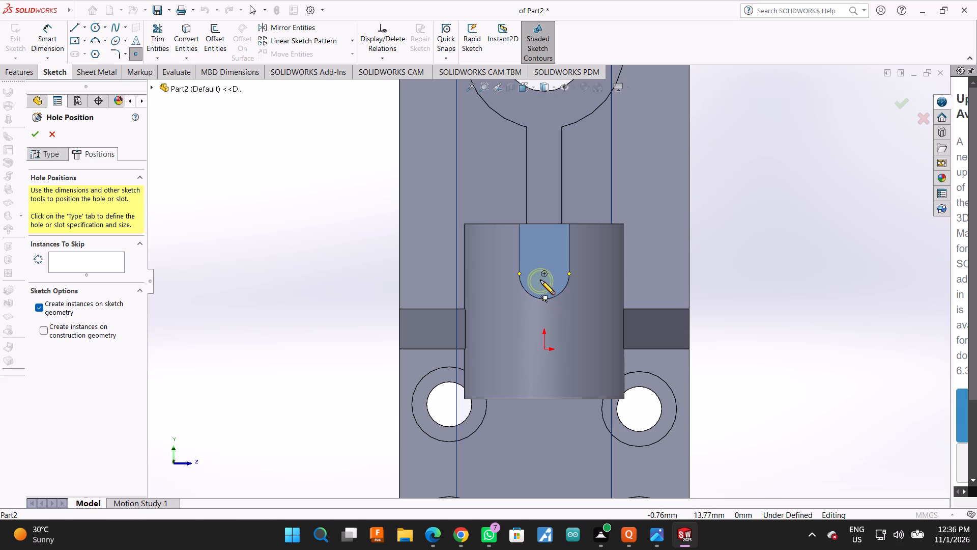
pyautogui.click(543, 274)
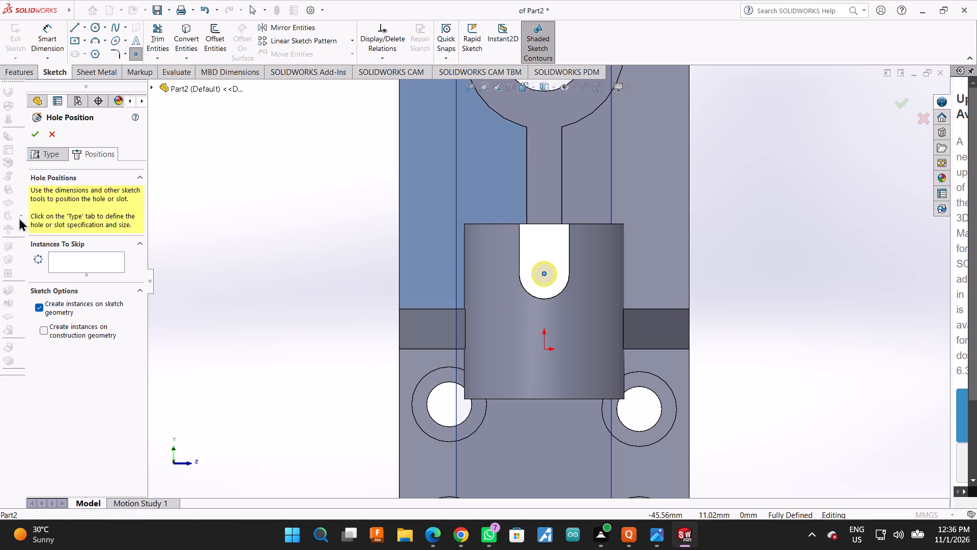
pyautogui.click(32, 137)
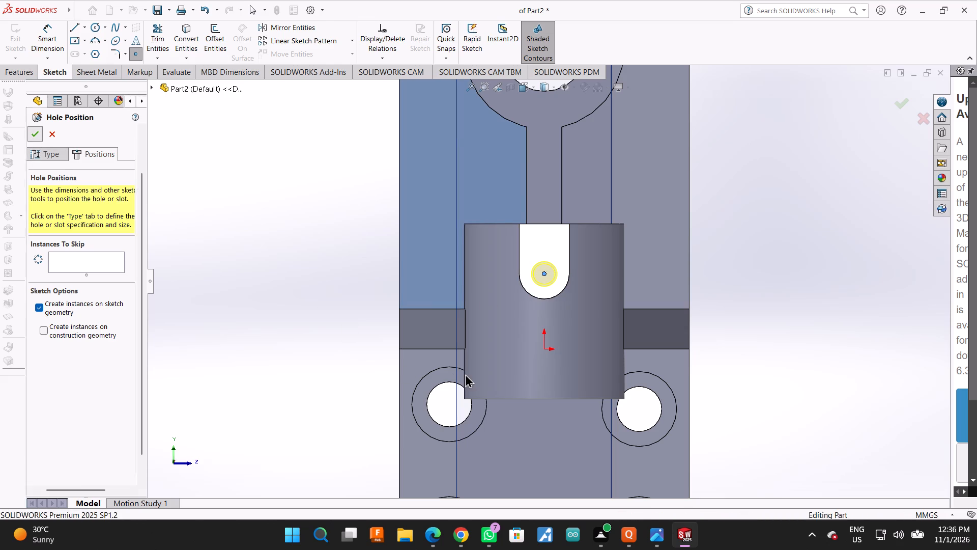
# Examine the tapped hole in the U-shaped boss and the surrounding bracket from several angles.
pyautogui.moveTo(712, 252); pyautogui.dragTo(685, 337, button='middle')
pyautogui.moveTo(735, 292); pyautogui.dragTo(708, 345, button='middle')
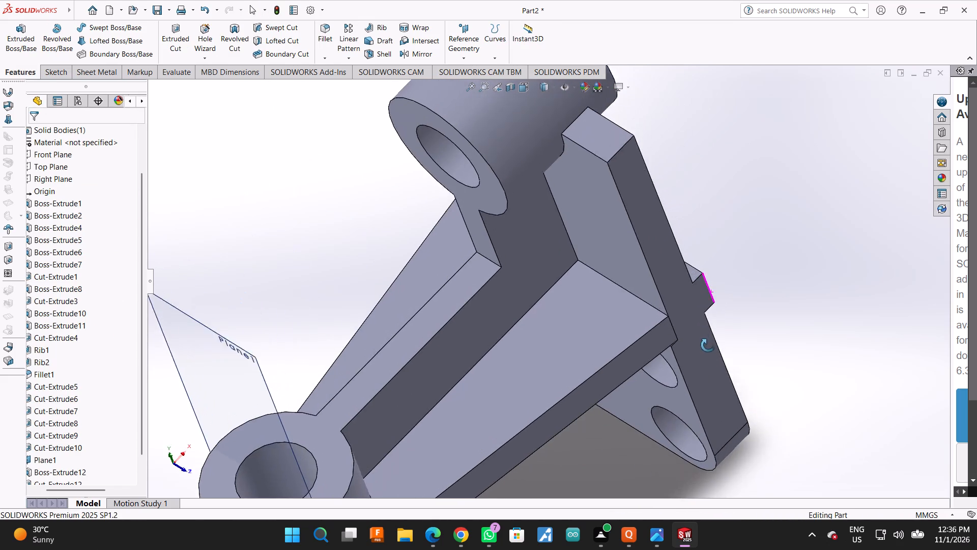
pyautogui.moveTo(708, 345); pyautogui.dragTo(708, 350, button='middle')
pyautogui.scroll(2, 710, 351)
pyautogui.moveTo(761, 281); pyautogui.dragTo(757, 356, button='middle')
pyautogui.moveTo(758, 356); pyautogui.dragTo(767, 340, button='middle')
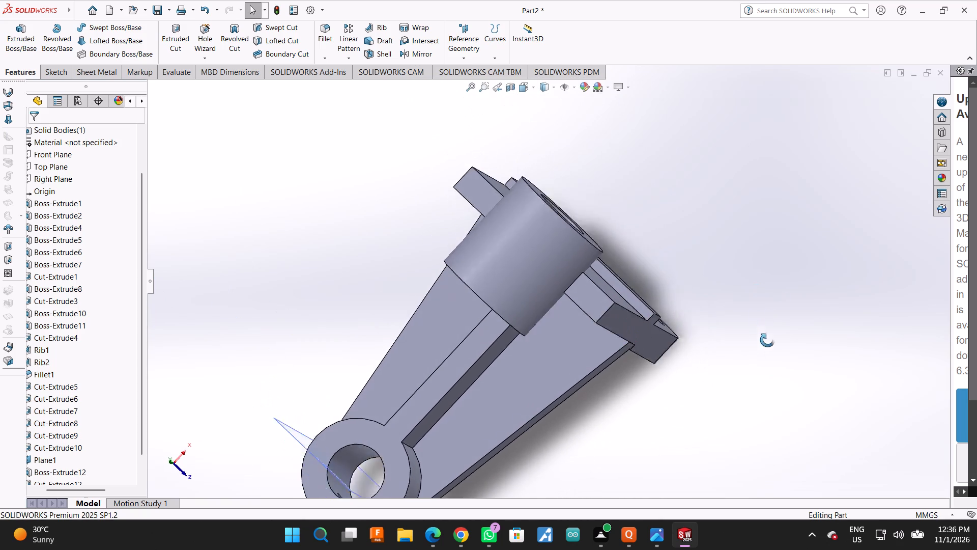
pyautogui.moveTo(767, 340); pyautogui.dragTo(831, 159, button='middle')
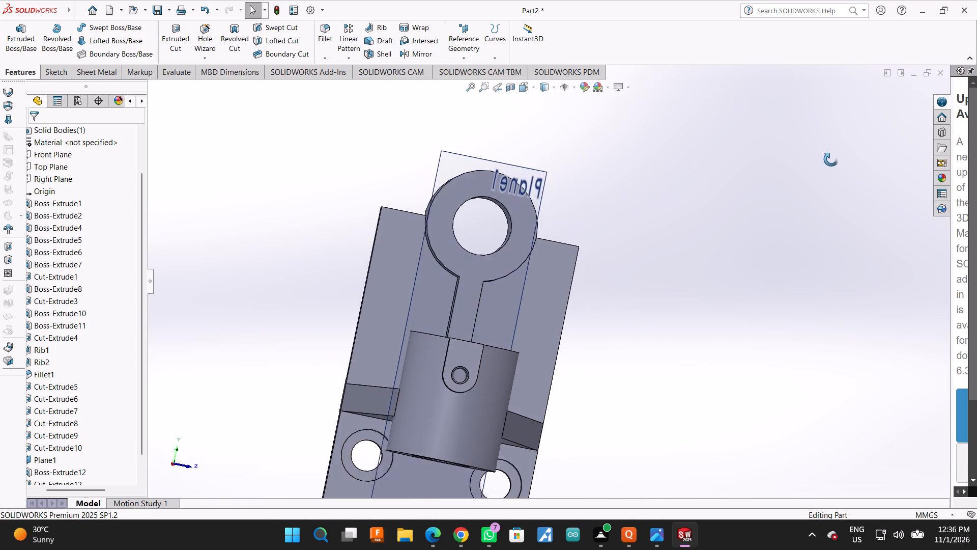
pyautogui.moveTo(831, 159); pyautogui.dragTo(833, 160, button='middle')
pyautogui.moveTo(818, 197); pyautogui.dragTo(786, 205, button='middle')
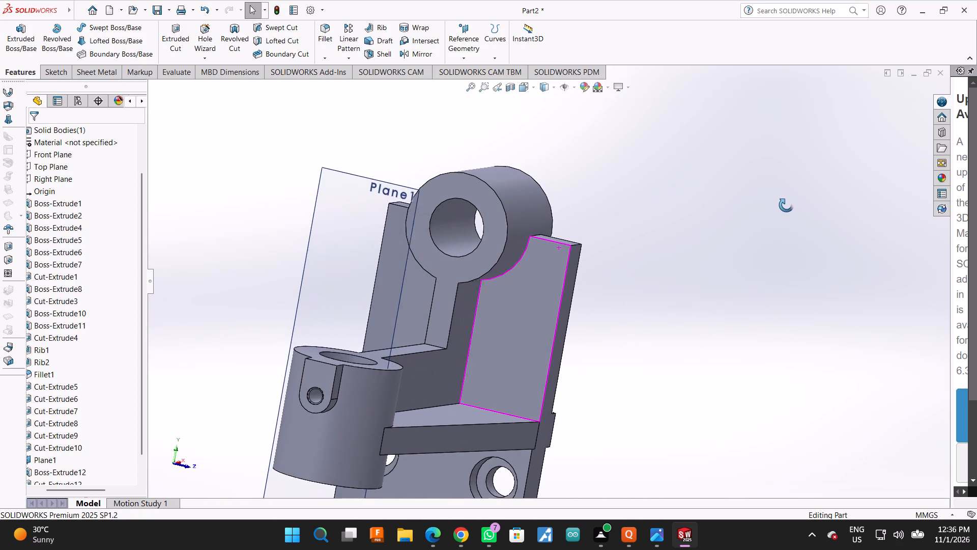
pyautogui.moveTo(786, 205); pyautogui.dragTo(785, 206, button='middle')
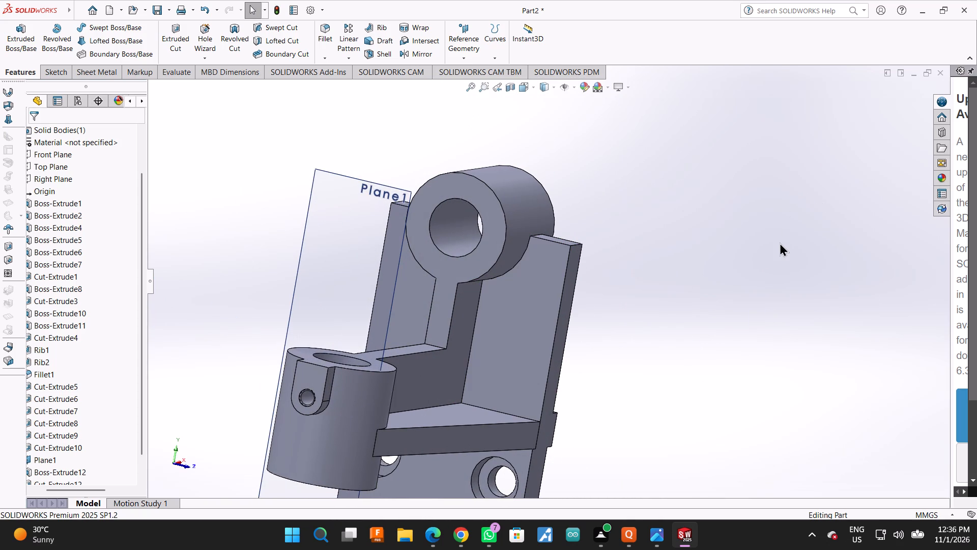
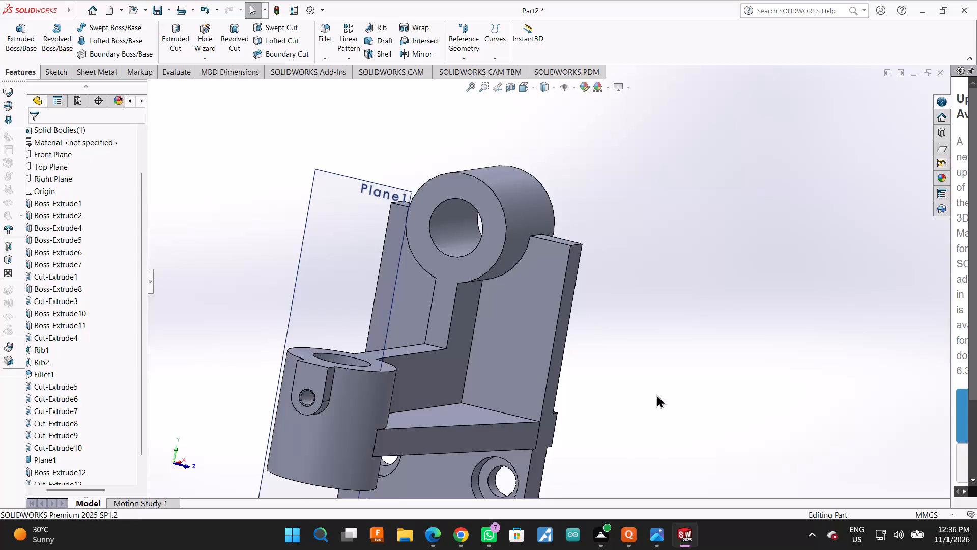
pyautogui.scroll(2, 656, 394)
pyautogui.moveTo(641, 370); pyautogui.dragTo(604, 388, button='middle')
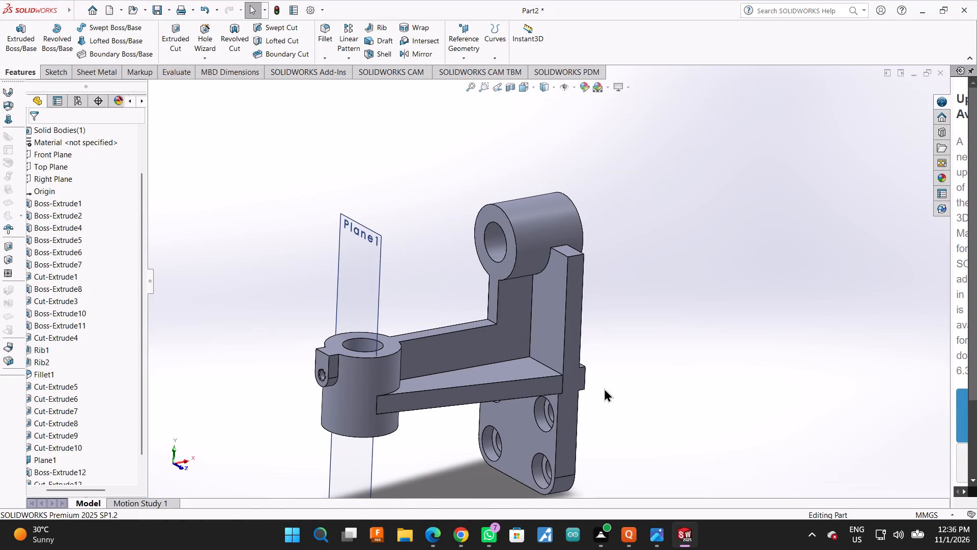
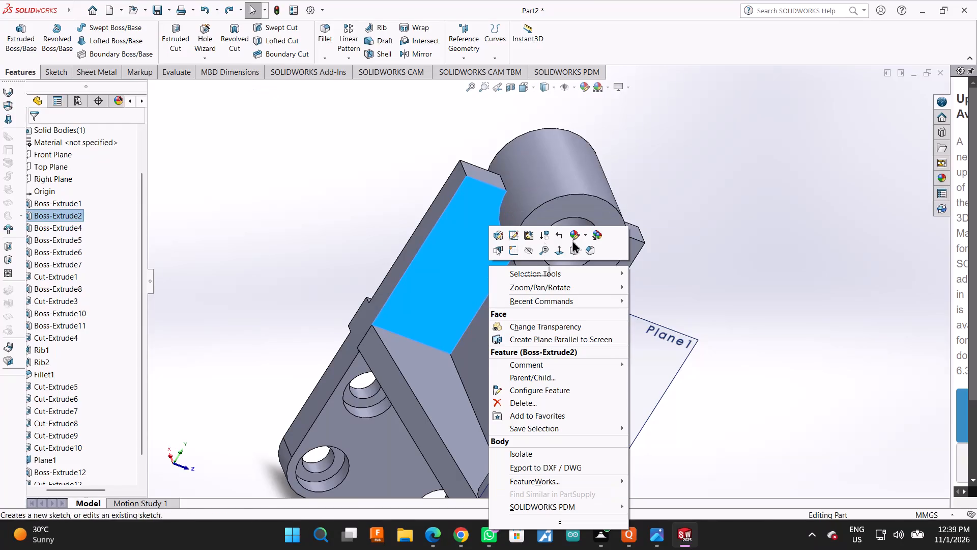
# Sketch on the upright plate's front face a line about 59 mm long from its lower outer corner to the boss's outer circle.
pyautogui.click(506, 259)
pyautogui.rightClick(504, 262)
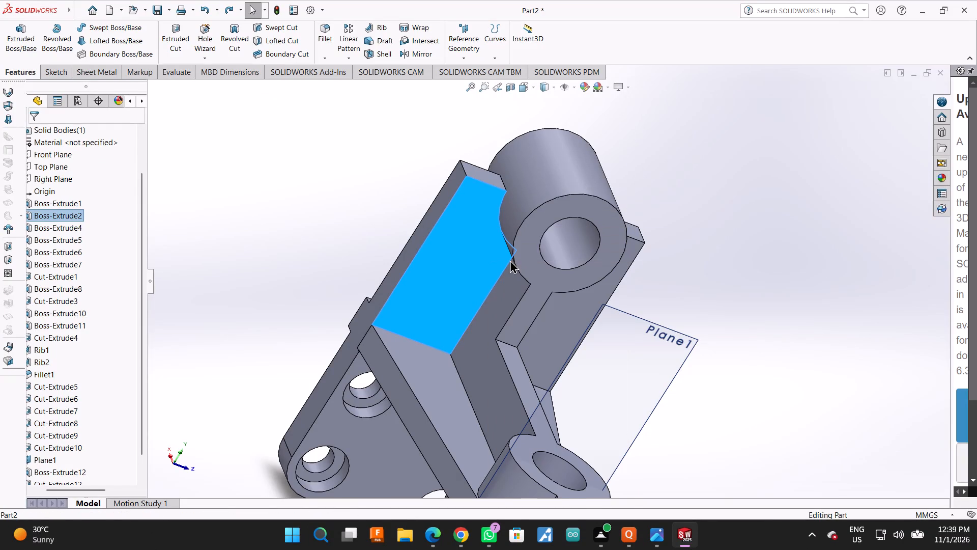
pyautogui.click(527, 253)
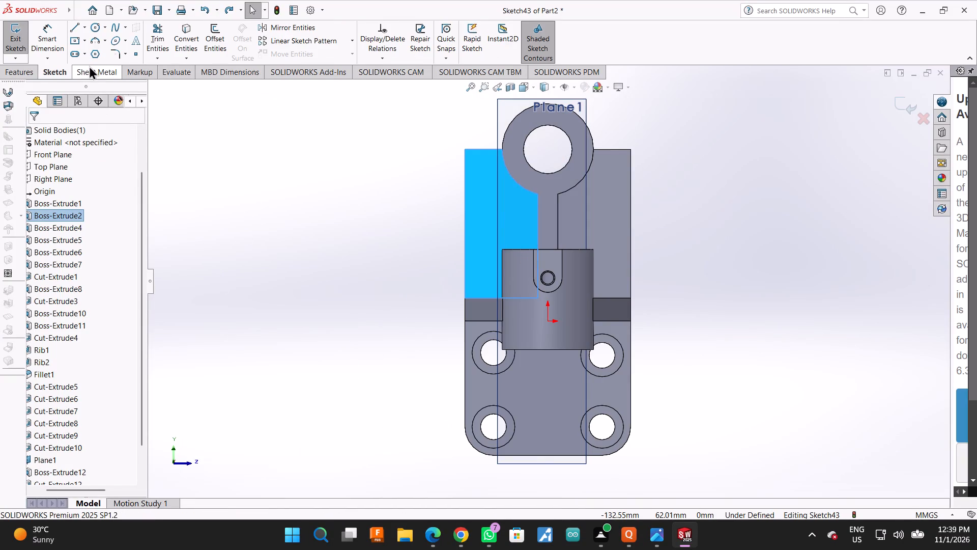
pyautogui.click(74, 27)
pyautogui.scroll(-5, 492, 261)
pyautogui.scroll(3, 492, 261)
pyautogui.scroll(1, 495, 196)
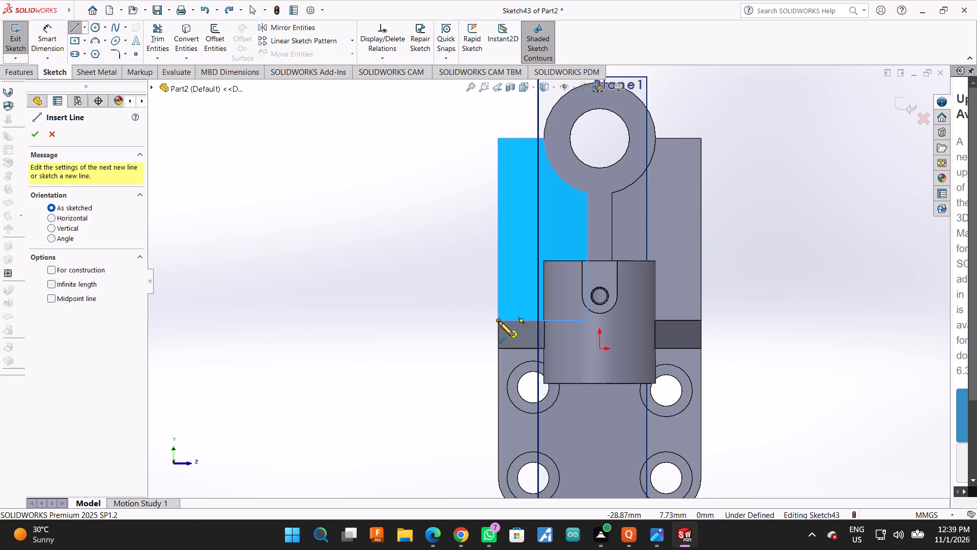
pyautogui.click(499, 321)
pyautogui.scroll(3, 518, 329)
pyautogui.scroll(-9, 534, 176)
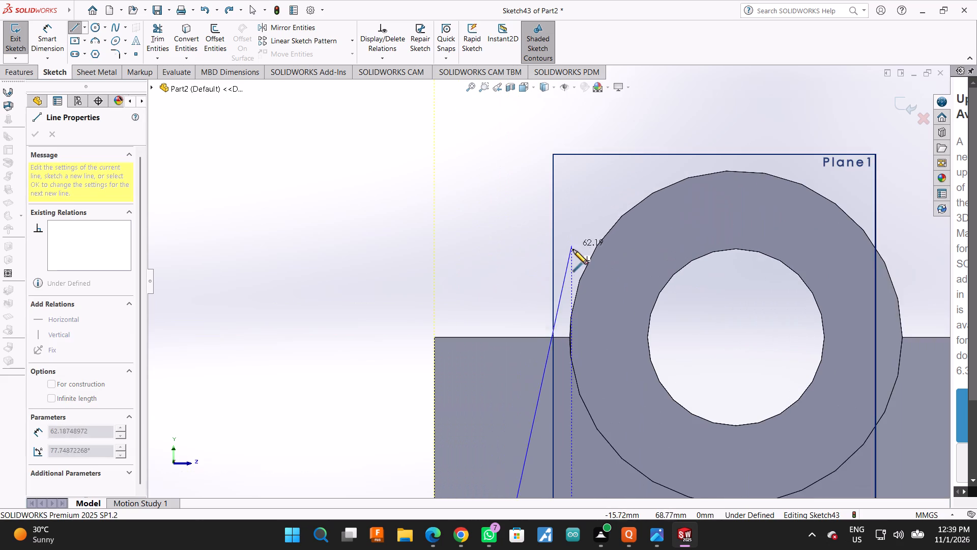
pyautogui.click(581, 280)
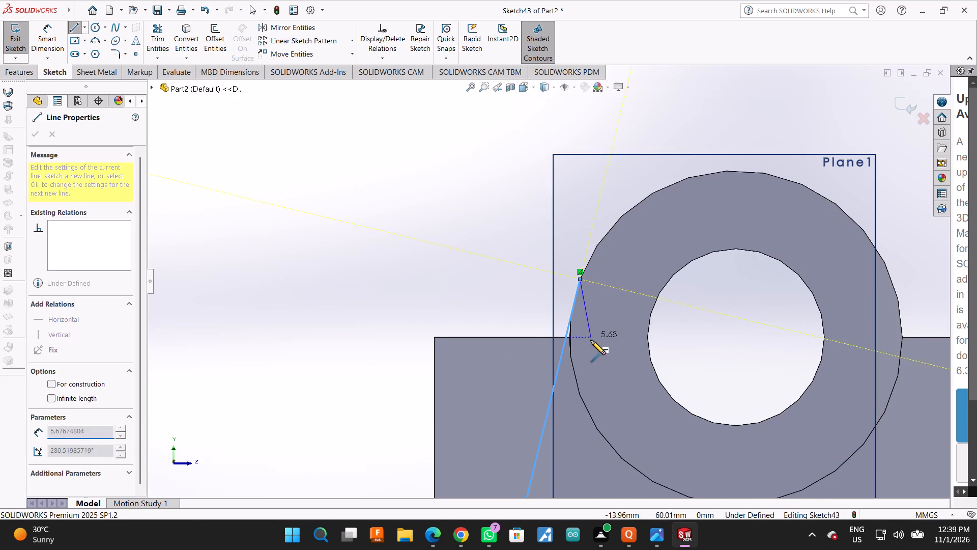
pyautogui.press('Escape')
# Make the slanted sketch line tangent to the boss's outer circular edge.
pyautogui.keyDown('ctrl'); pyautogui.click(561, 347); pyautogui.keyUp('ctrl')
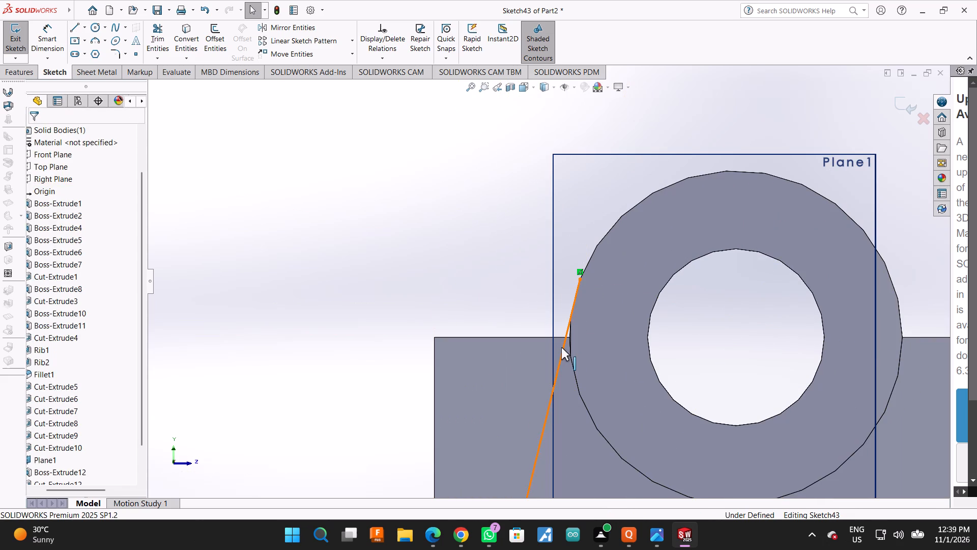
pyautogui.keyDown('ctrl'); pyautogui.click(571, 360); pyautogui.keyUp('ctrl')
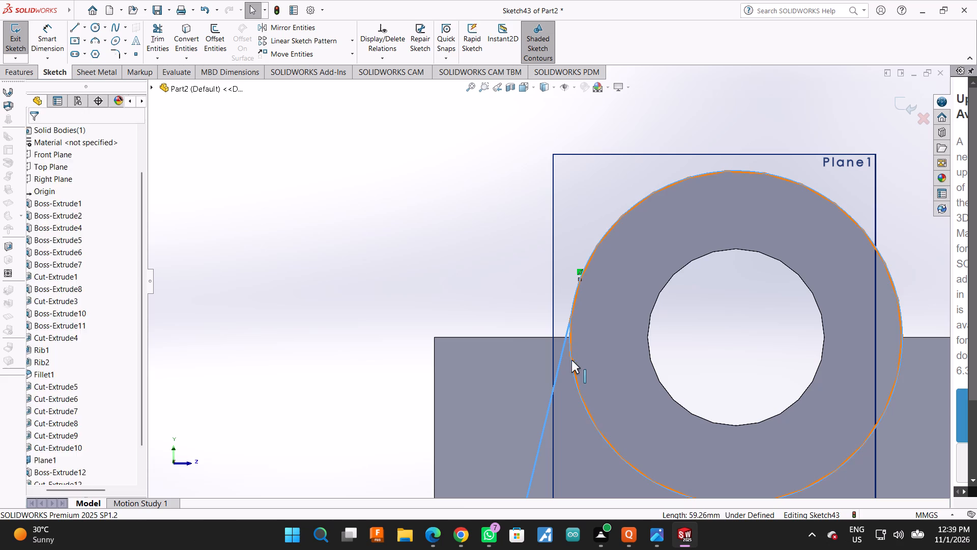
pyautogui.click(73, 315)
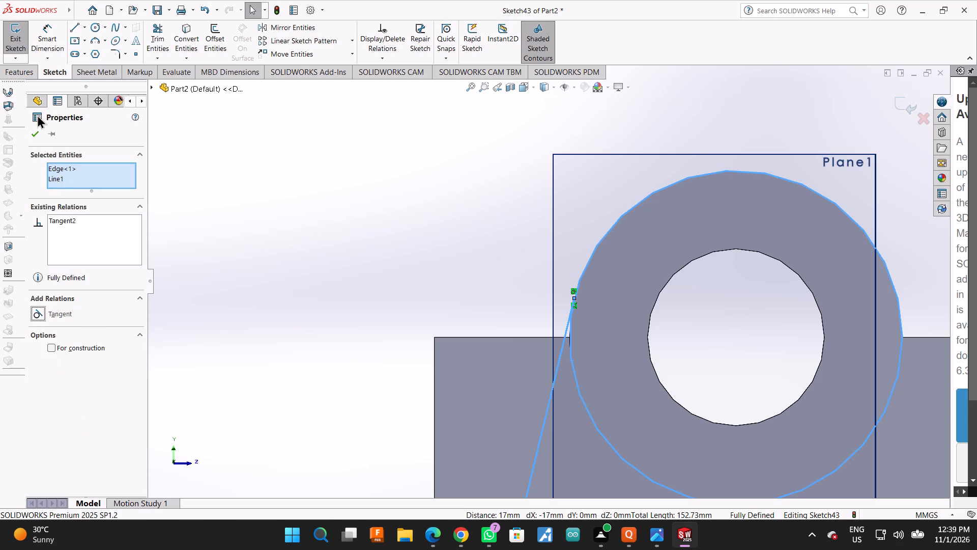
pyautogui.click(33, 131)
# Draw a mirrored slanted line from the boss's other side to the opposite lower corner, and close the base with a 58 mm horizontal line.
pyautogui.scroll(3, 222, 221)
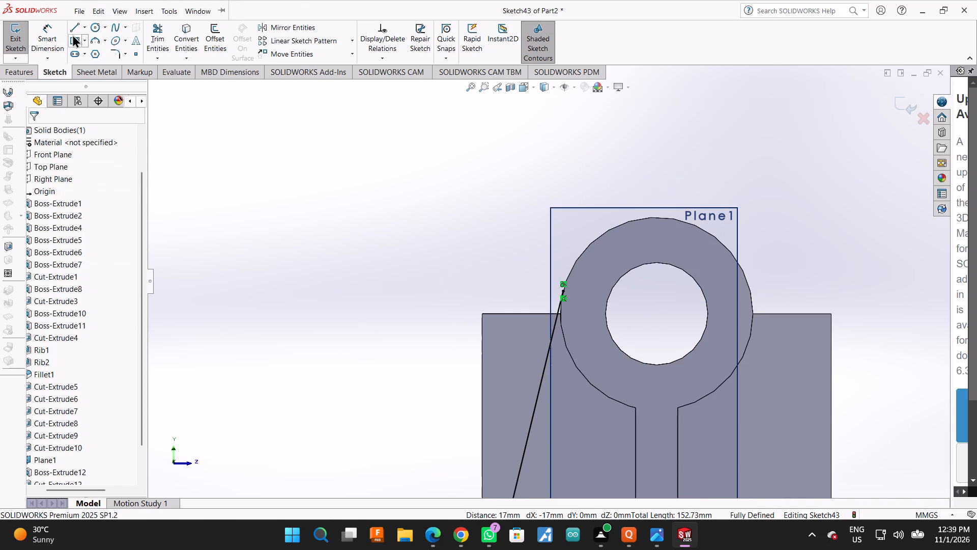
pyautogui.click(72, 25)
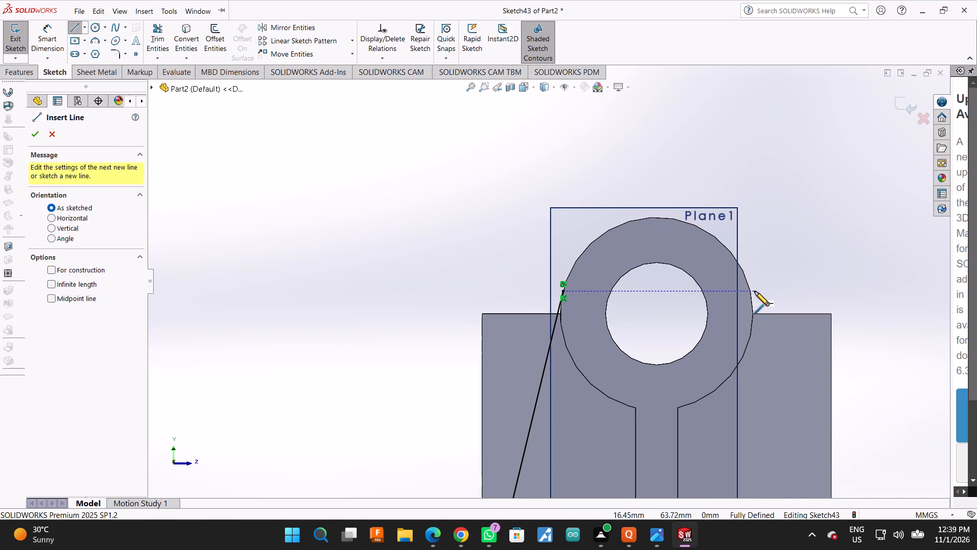
pyautogui.click(752, 292)
pyautogui.scroll(4, 754, 322)
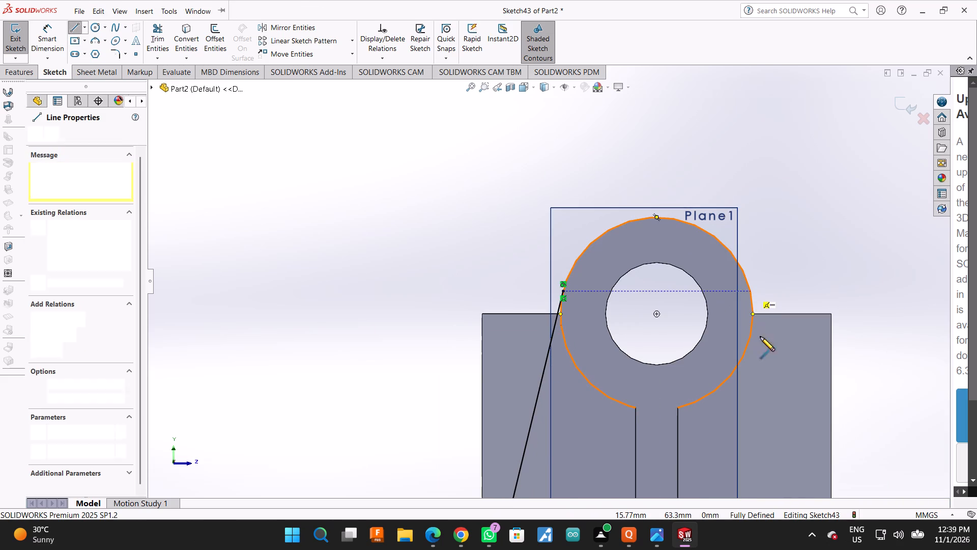
pyautogui.scroll(-2, 709, 455)
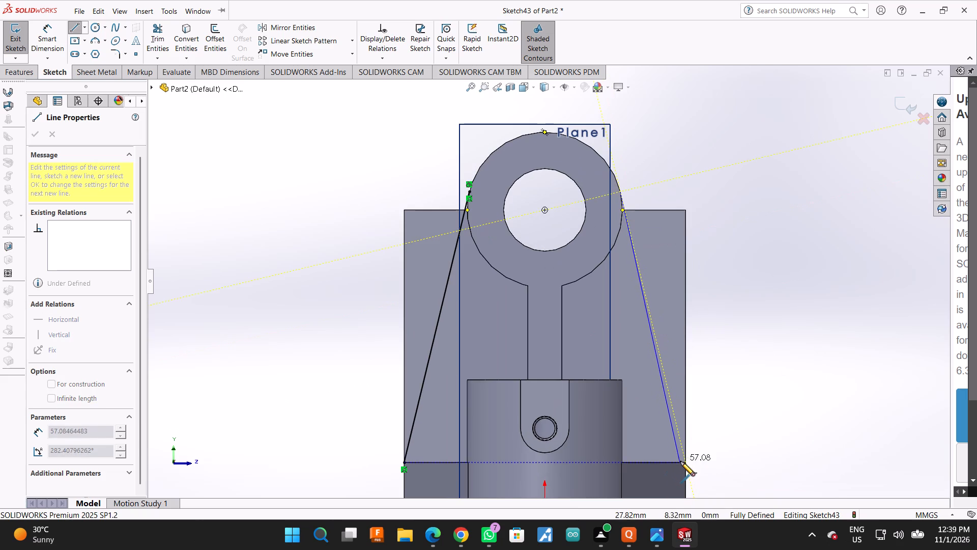
pyautogui.click(684, 465)
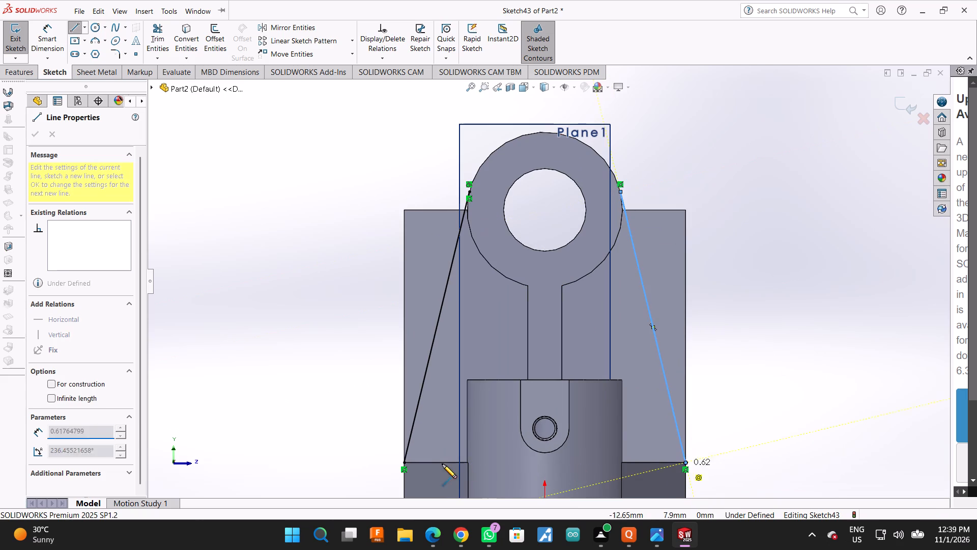
pyautogui.click(404, 464)
pyautogui.press('Escape')
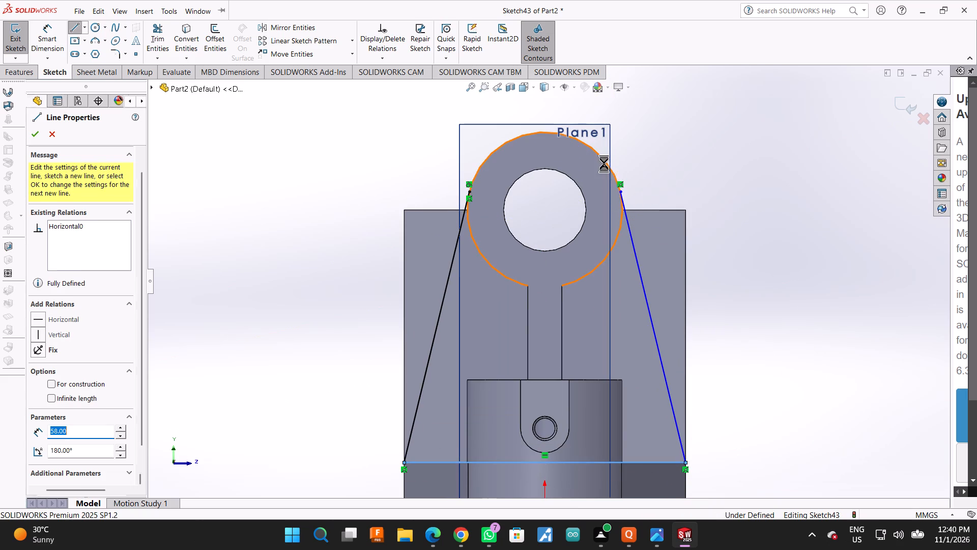
# Make the second slanted line tangent to the boss's outer circular edge.
pyautogui.keyDown('ctrl'); pyautogui.click(604, 158); pyautogui.keyUp('ctrl')
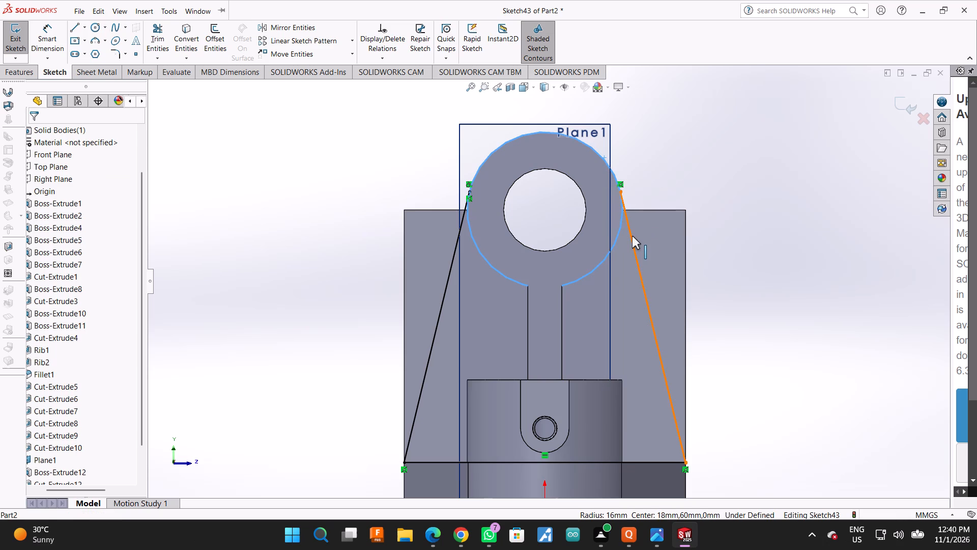
pyautogui.keyDown('ctrl'); pyautogui.click(632, 236); pyautogui.keyUp('ctrl')
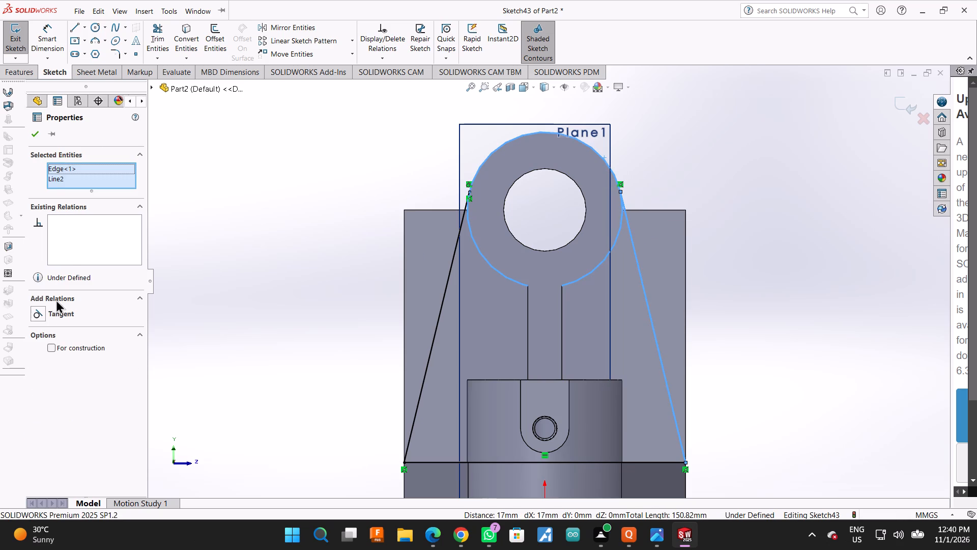
pyautogui.click(51, 310)
pyautogui.click(30, 137)
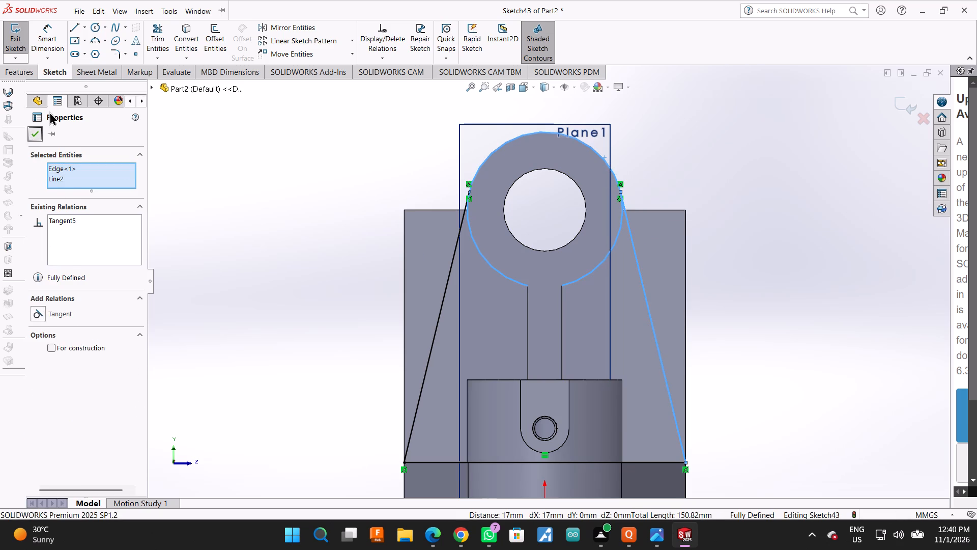
# Draw a 16 mm radius circle concentric with the boss and trim away its upper arc between the slanted lines.
pyautogui.click(97, 33)
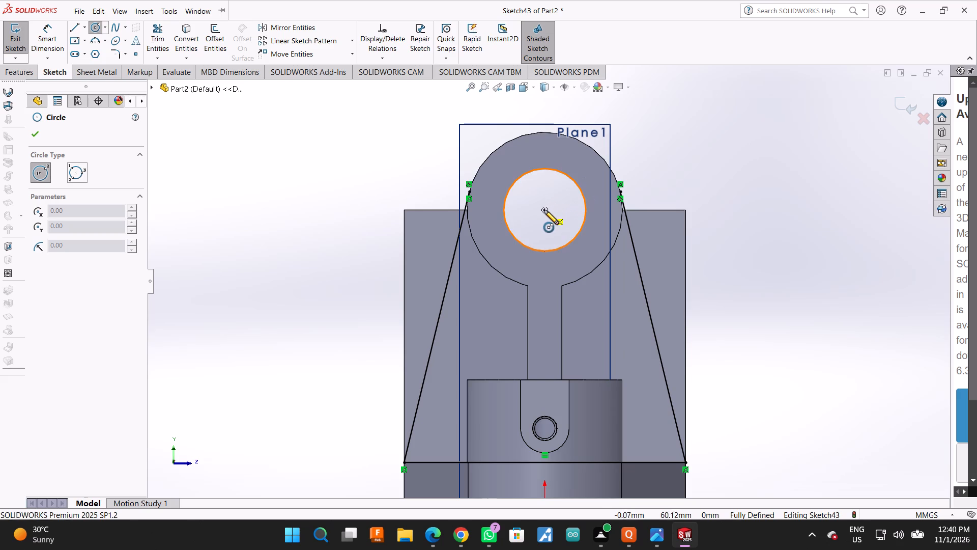
pyautogui.click(544, 210)
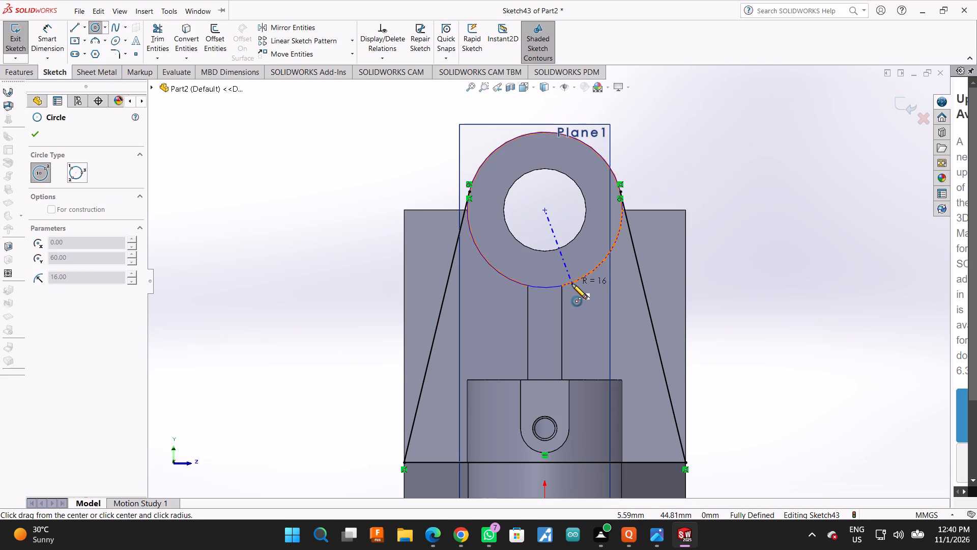
pyautogui.click(572, 284)
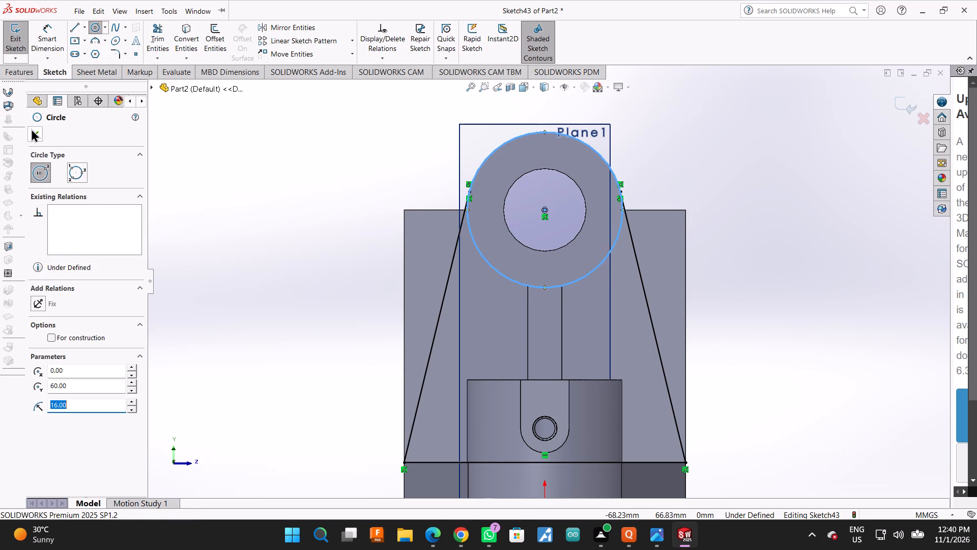
pyautogui.click(31, 128)
pyautogui.click(154, 22)
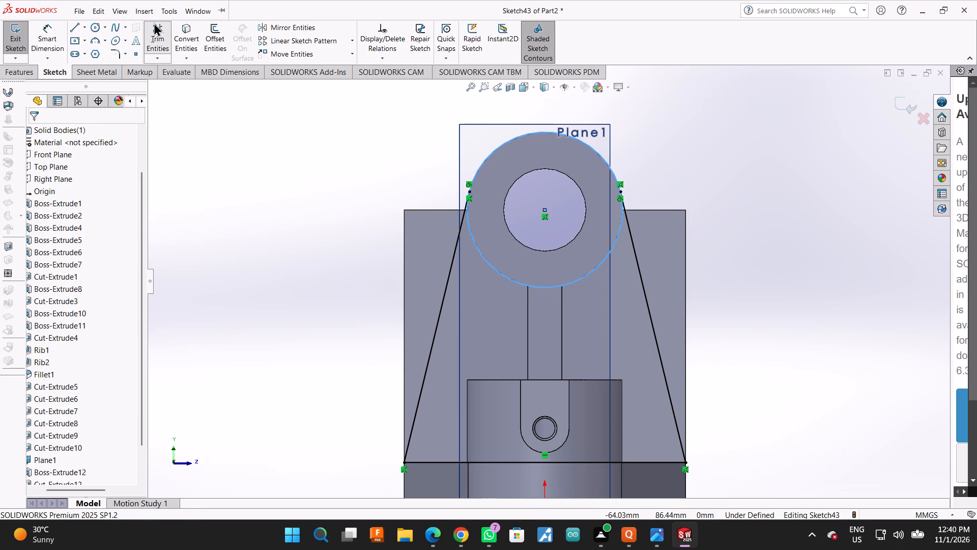
pyautogui.moveTo(434, 152); pyautogui.dragTo(625, 174)
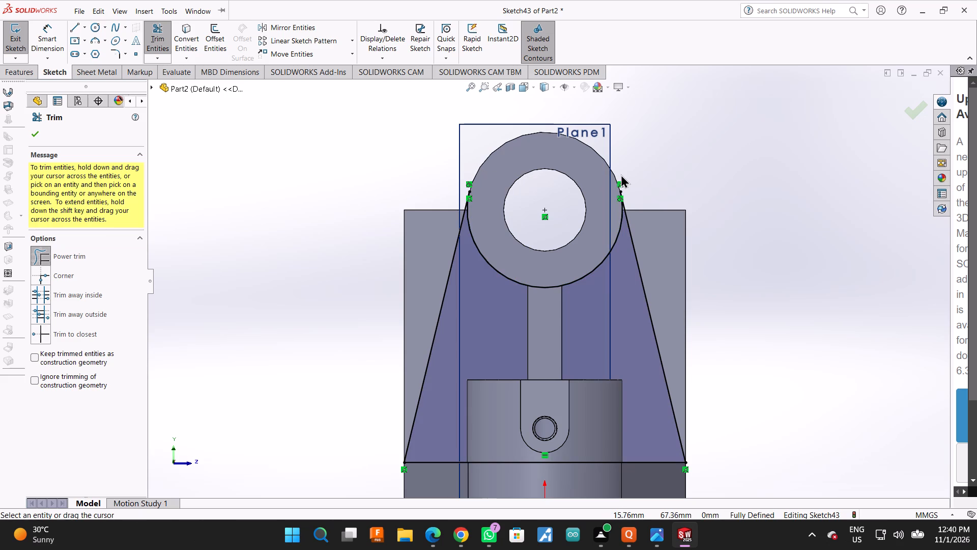
pyautogui.click(34, 130)
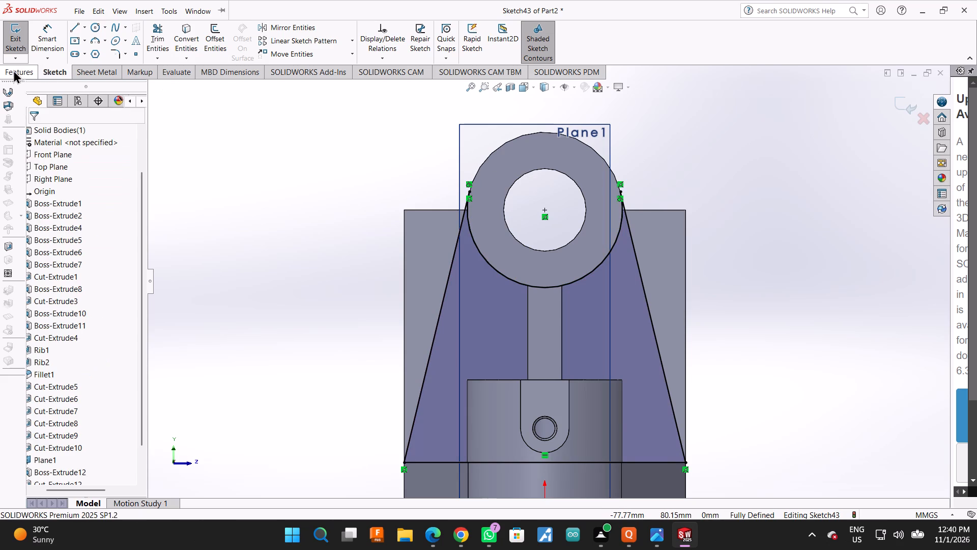
# Extrude the closed profile 8 mm blind in the reversed direction, into the upright plate, with the result merged.
pyautogui.click(13, 70)
pyautogui.click(25, 23)
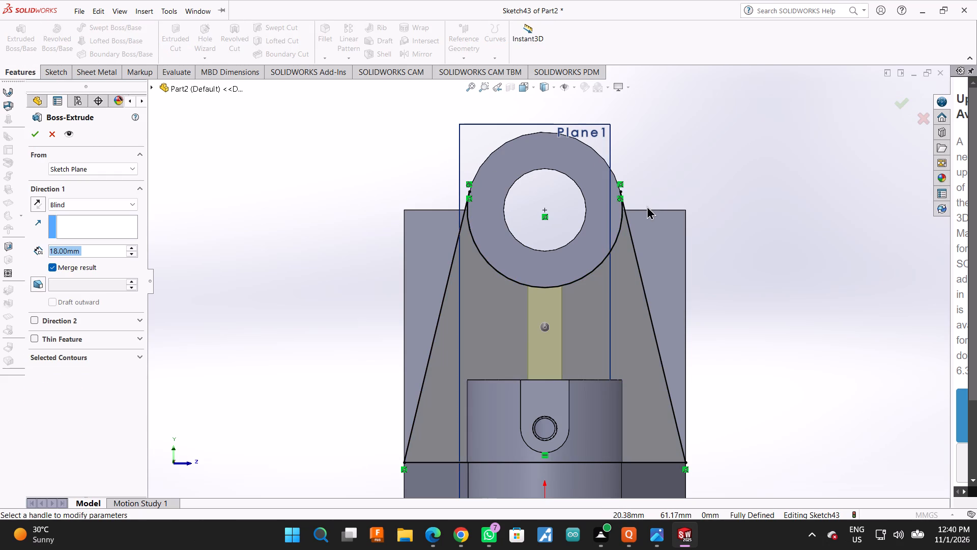
pyautogui.moveTo(733, 231); pyautogui.dragTo(660, 275, button='middle')
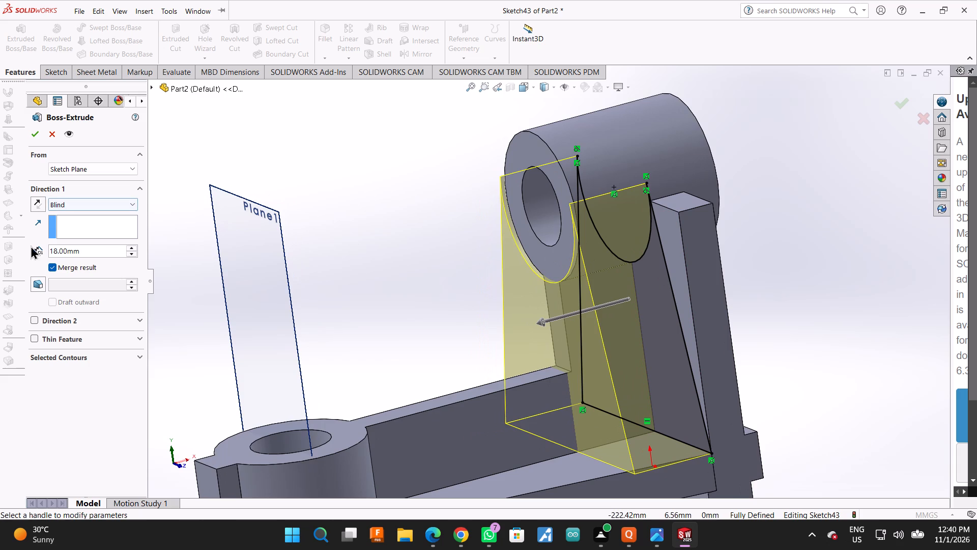
pyautogui.click(33, 199)
pyautogui.doubleClick(77, 251)
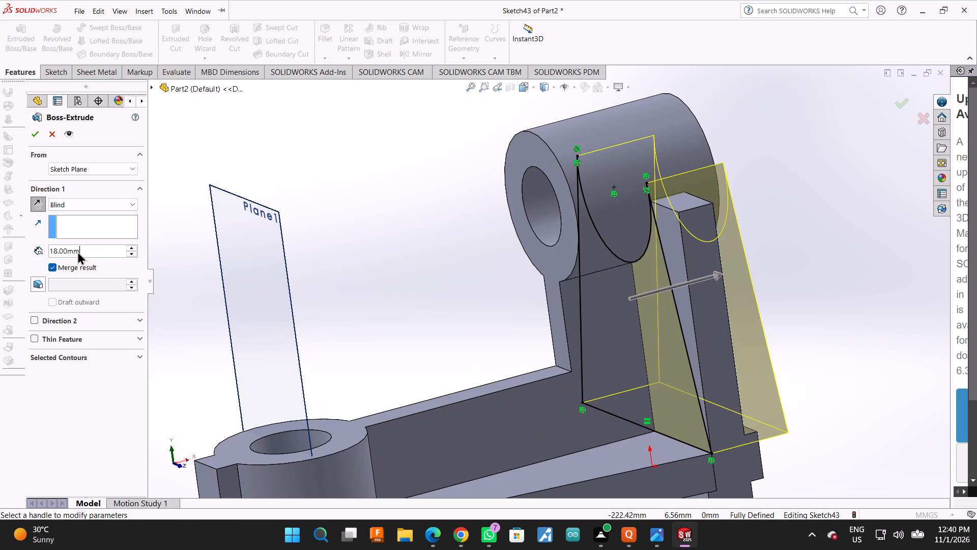
pyautogui.press('8')
pyautogui.press('Return')
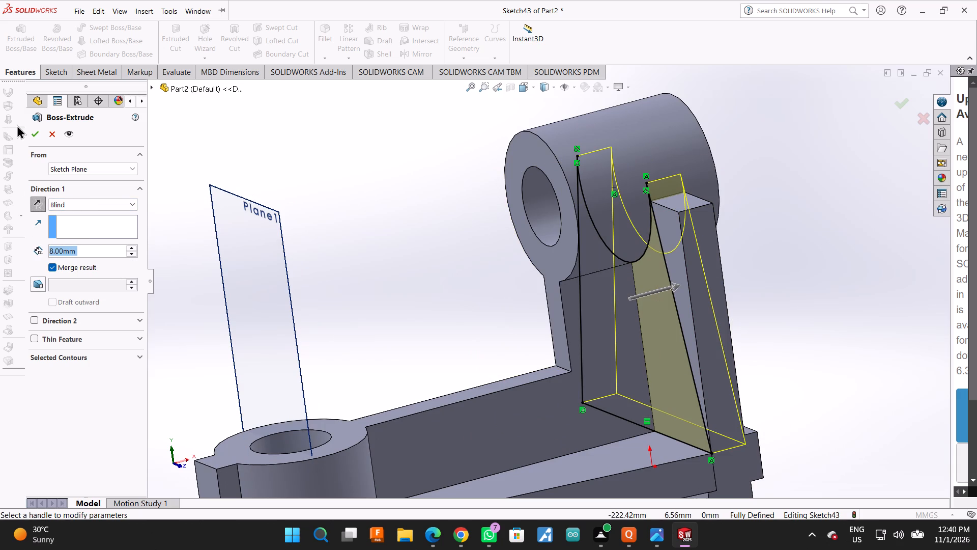
pyautogui.click(30, 129)
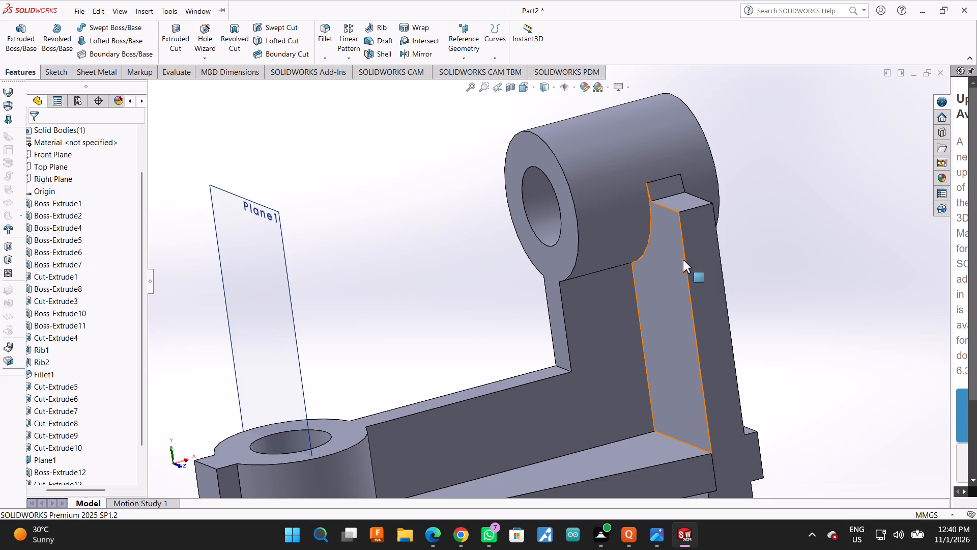
# Sketch on the same upright plate face a line about 57 mm long from its lower outer corner to the boss's outer circle.
pyautogui.click(665, 267)
pyautogui.click(709, 233)
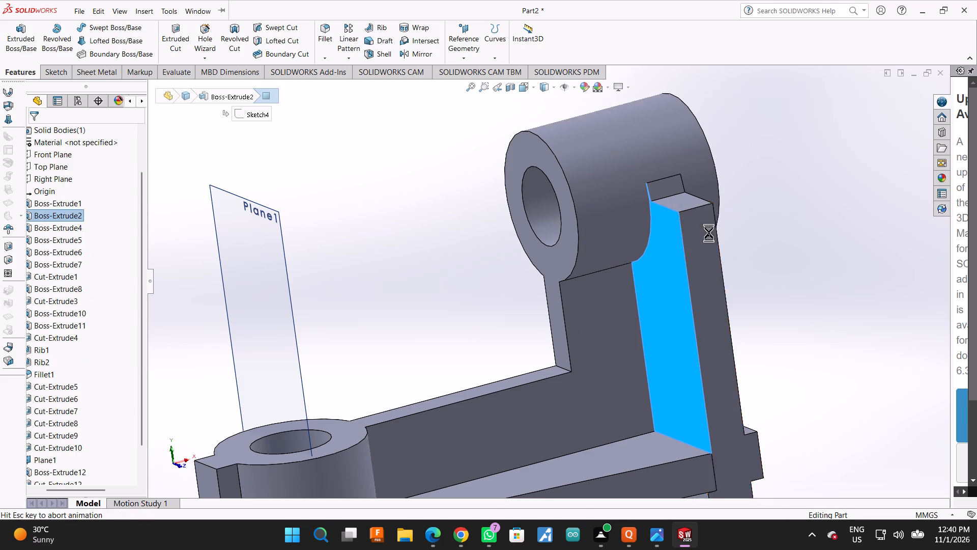
pyautogui.click(76, 22)
pyautogui.scroll(-2, 686, 177)
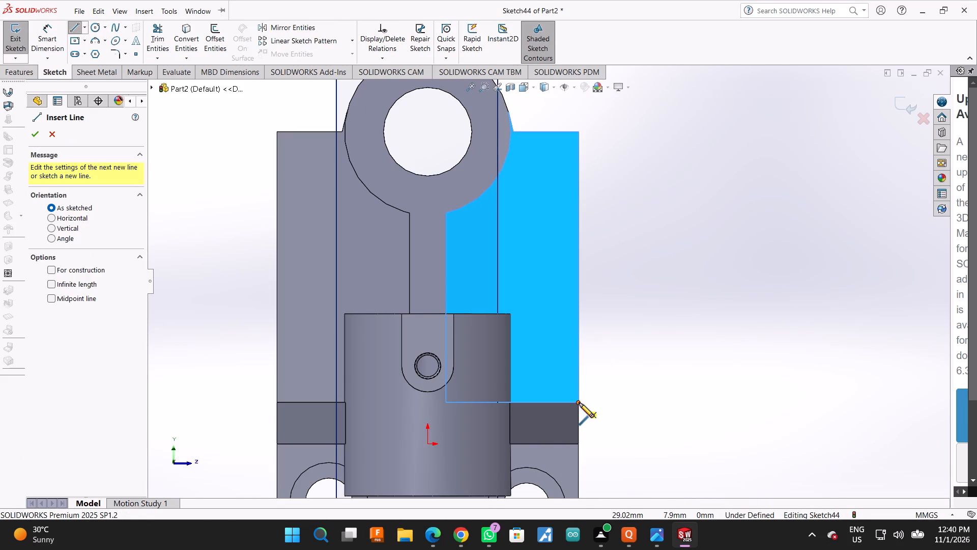
pyautogui.click(580, 403)
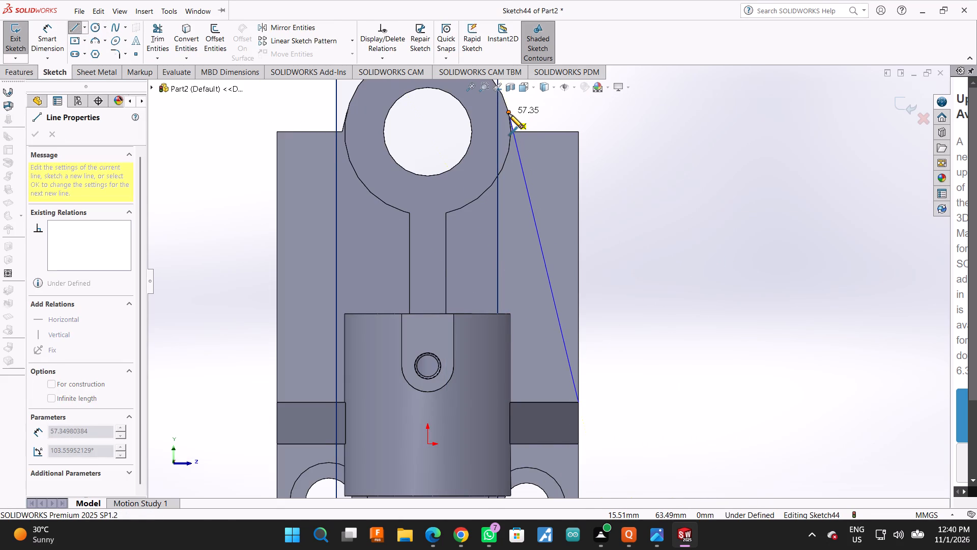
pyautogui.click(508, 114)
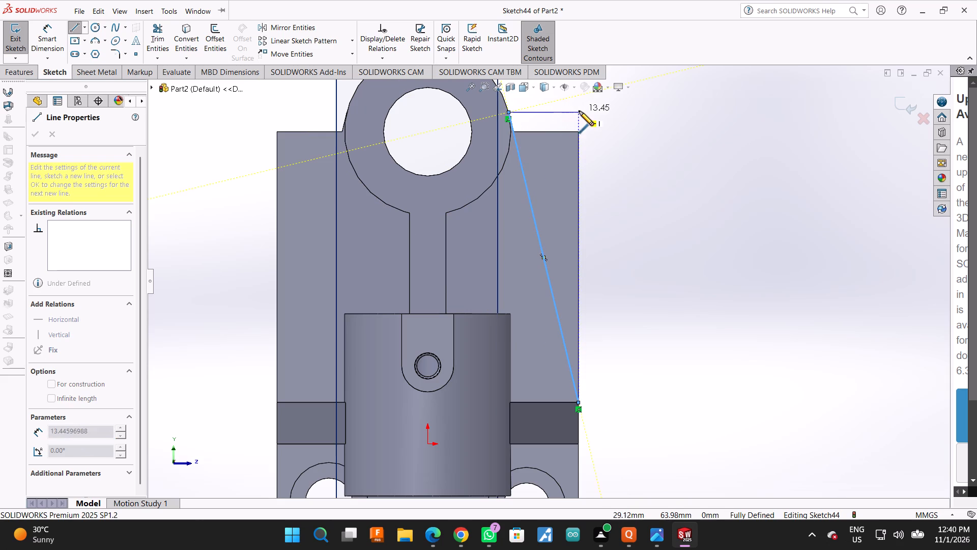
pyautogui.press('Escape')
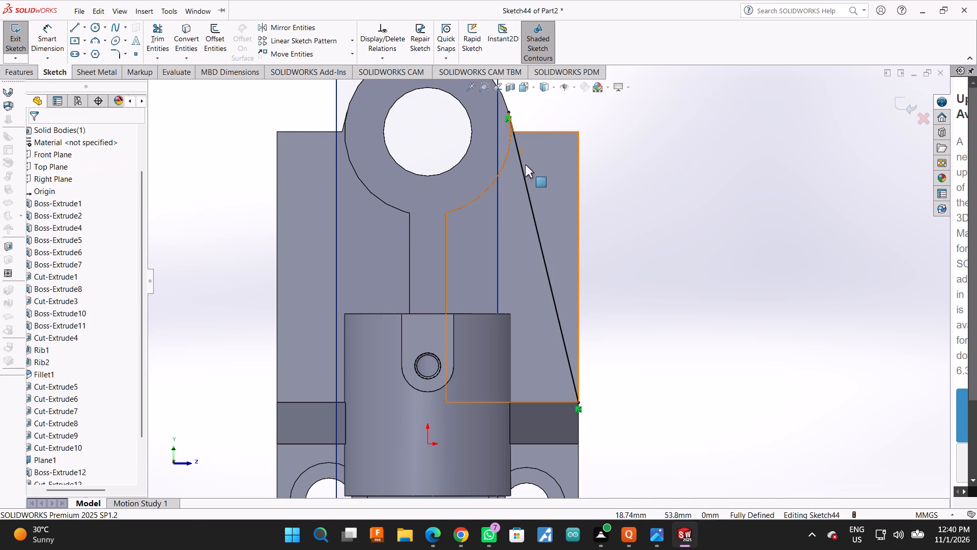
# Make the slanted line tangent to the upper boss's outer circular edge.
pyautogui.click(521, 168)
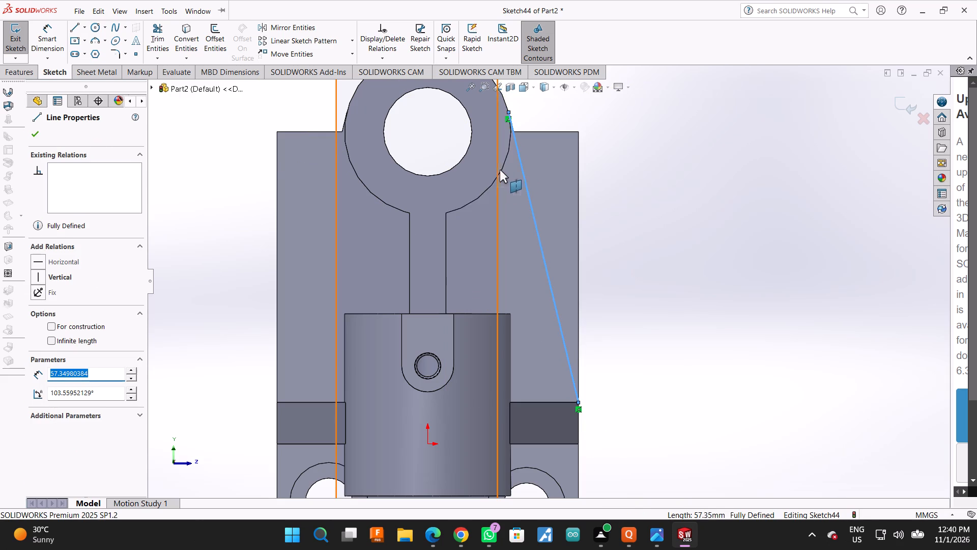
pyautogui.keyDown('ctrl'); pyautogui.click(503, 168); pyautogui.keyUp('ctrl')
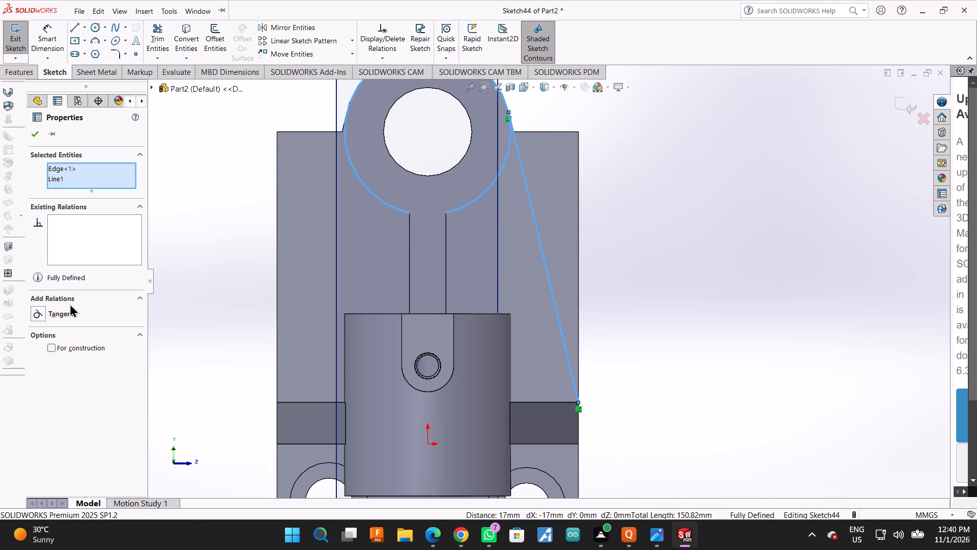
pyautogui.click(66, 309)
pyautogui.click(39, 132)
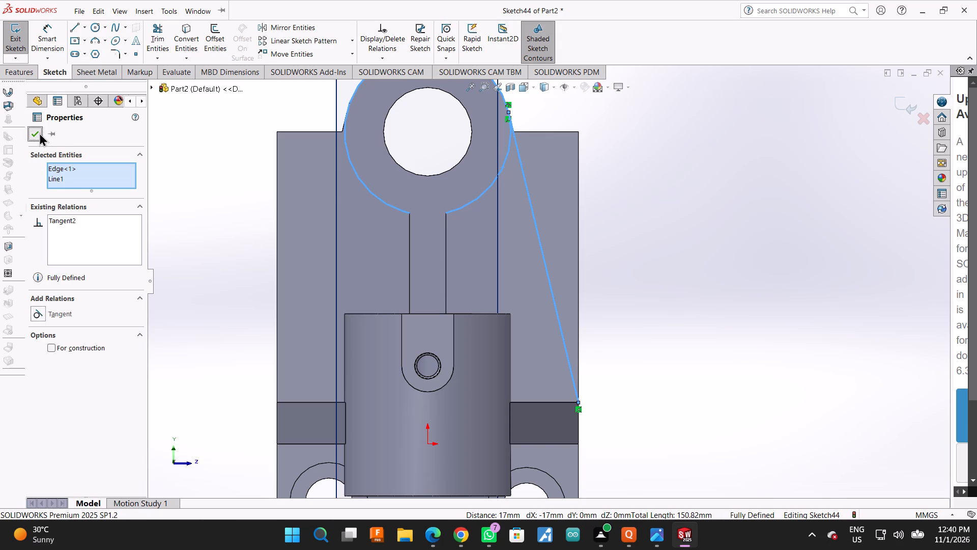
# Sketch a line about 59 mm long from the upright plate's opposite lower outer corner to the boss's outer circle.
pyautogui.click(70, 21)
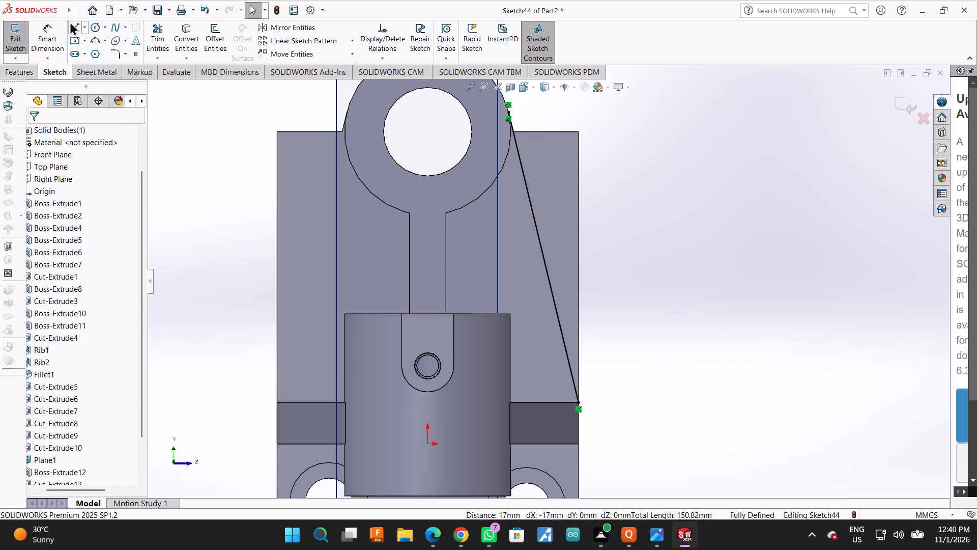
pyautogui.scroll(2, 322, 243)
pyautogui.scroll(-2, 330, 262)
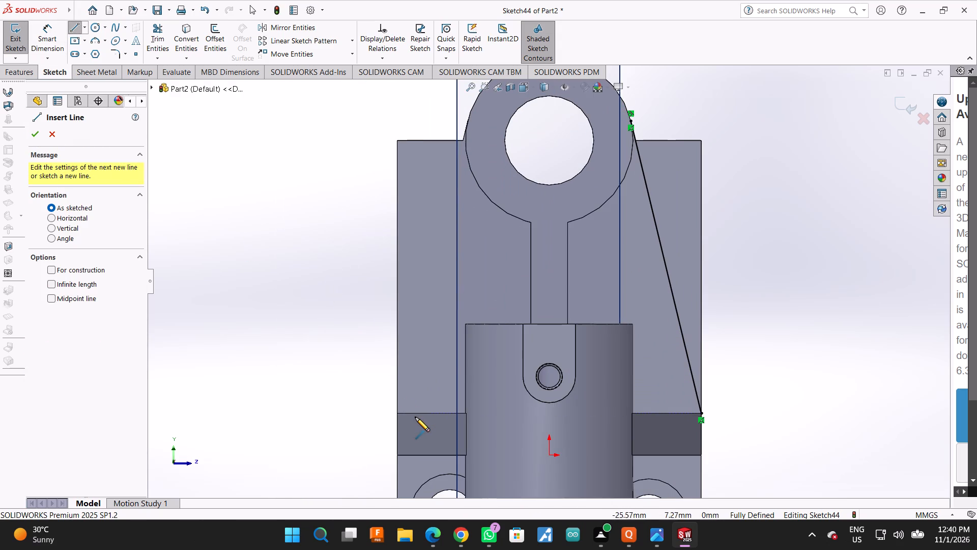
pyautogui.click(396, 415)
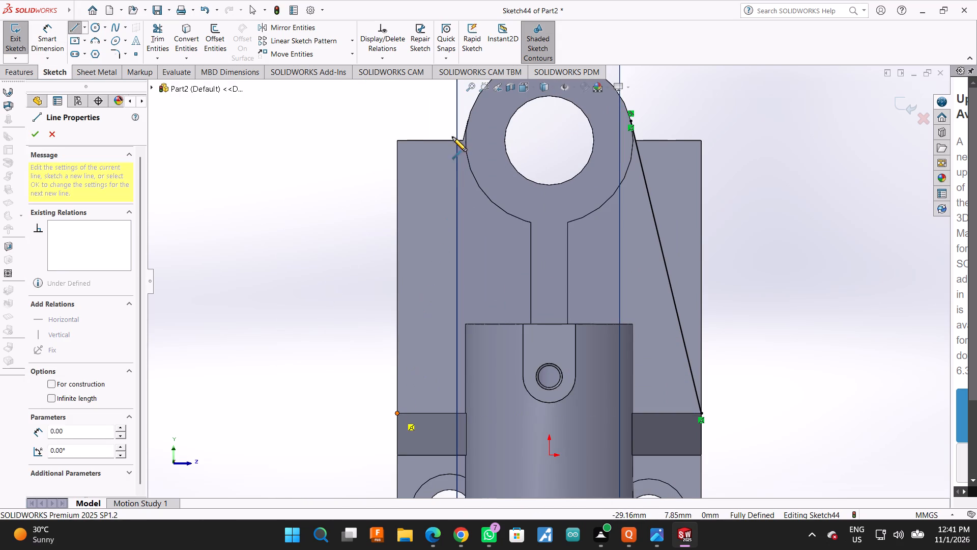
pyautogui.click(470, 112)
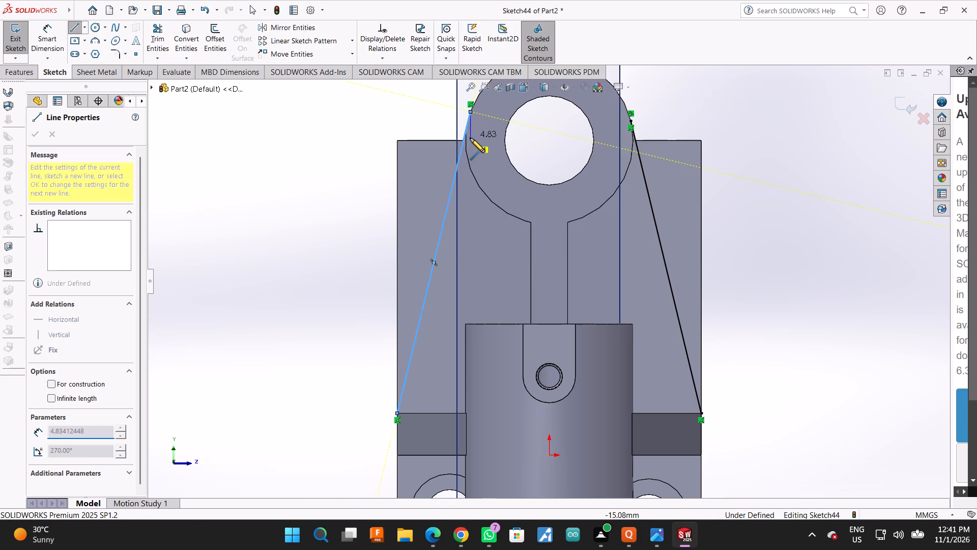
pyautogui.press('Escape')
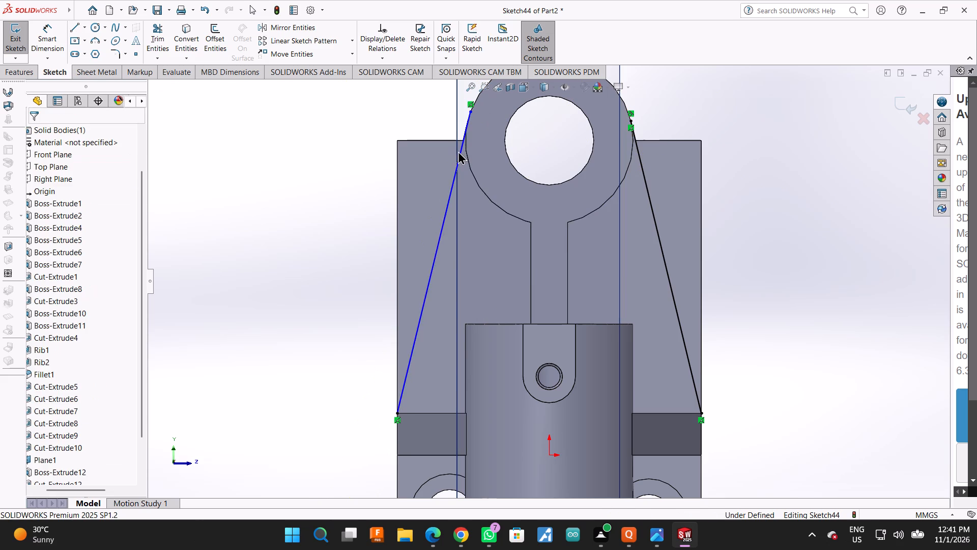
# Make the second slanted line tangent to the upper boss's outer circular edge.
pyautogui.keyDown('ctrl'); pyautogui.click(458, 155); pyautogui.keyUp('ctrl')
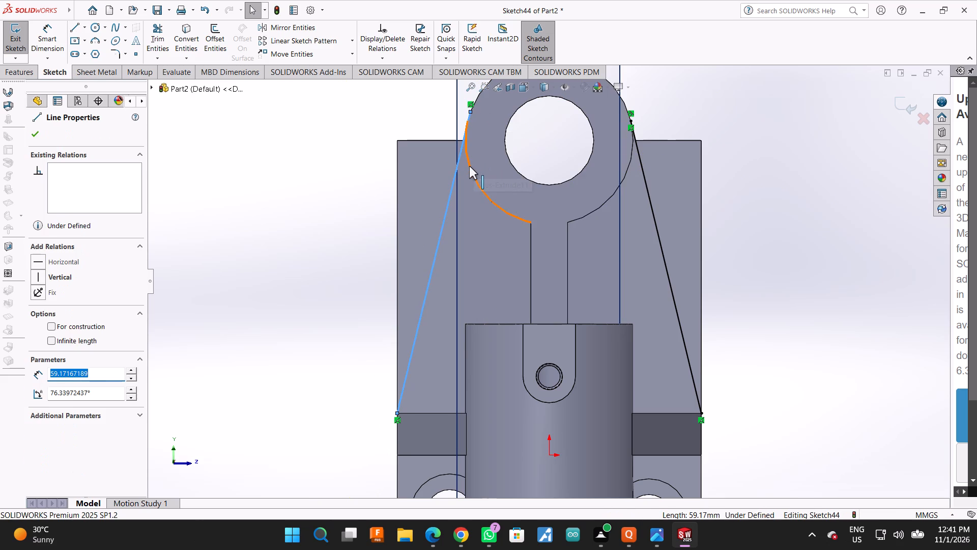
pyautogui.keyDown('ctrl'); pyautogui.doubleClick(469, 166); pyautogui.keyUp('ctrl')
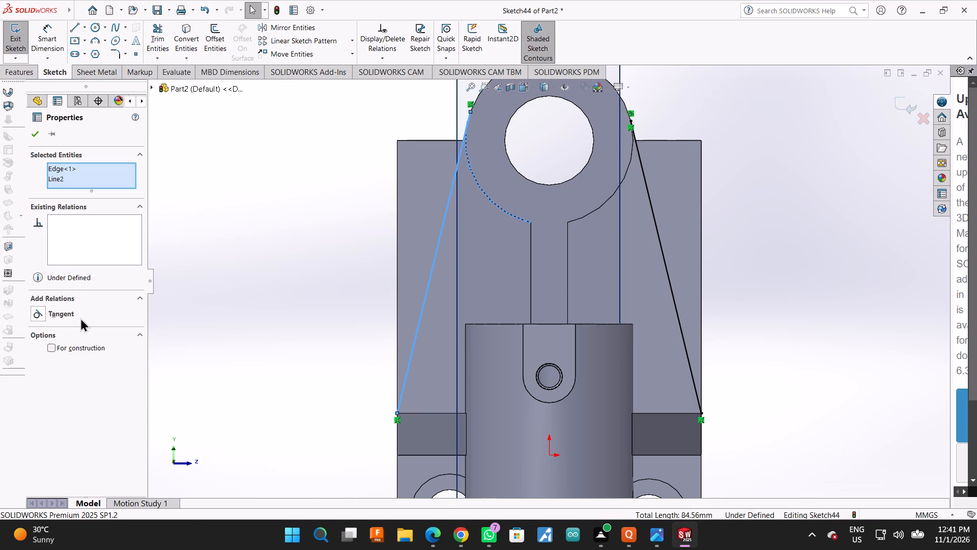
pyautogui.click(69, 311)
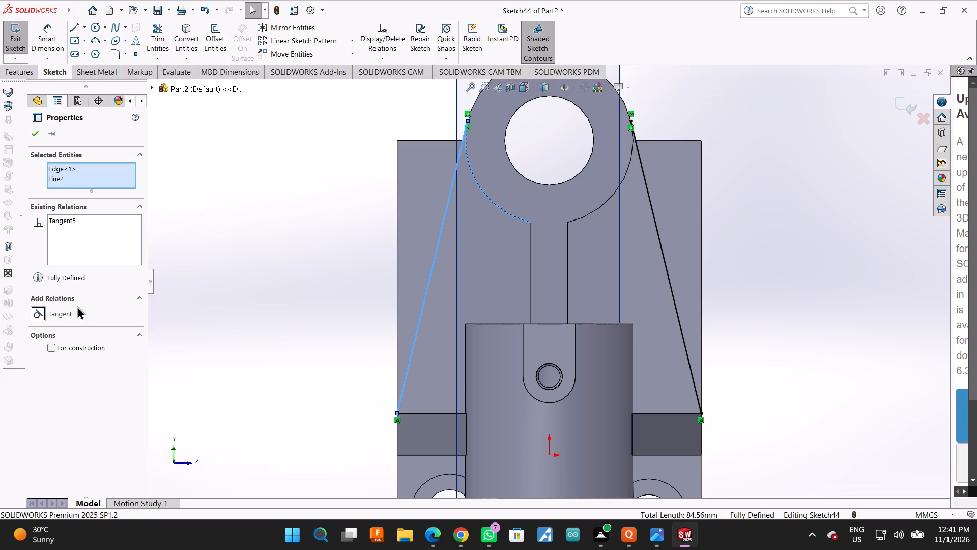
pyautogui.scroll(-5, 387, 120)
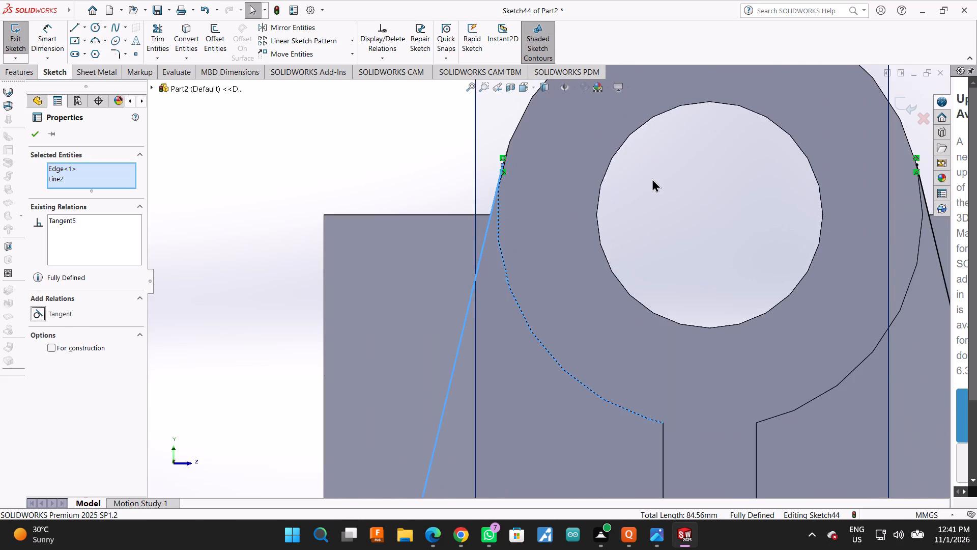
pyautogui.scroll(1, 652, 178)
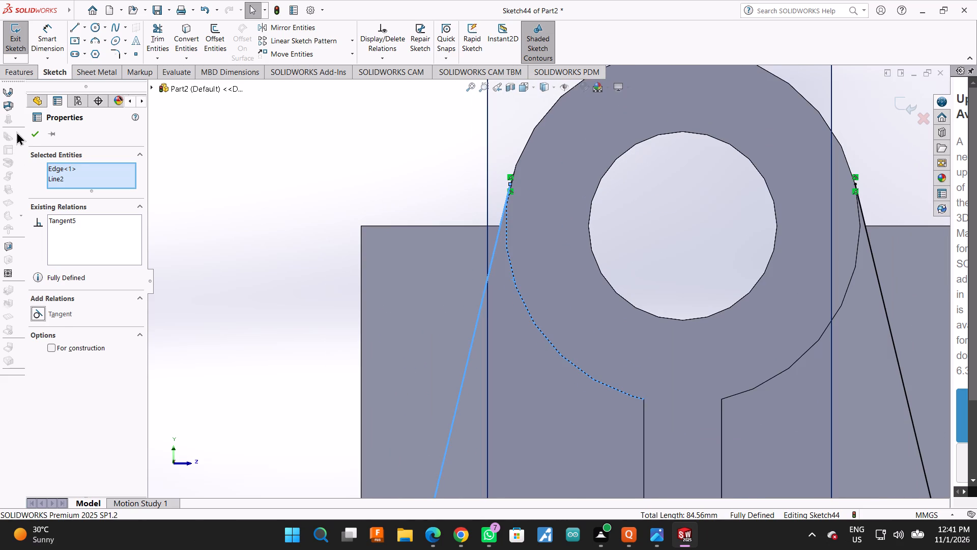
pyautogui.click(34, 134)
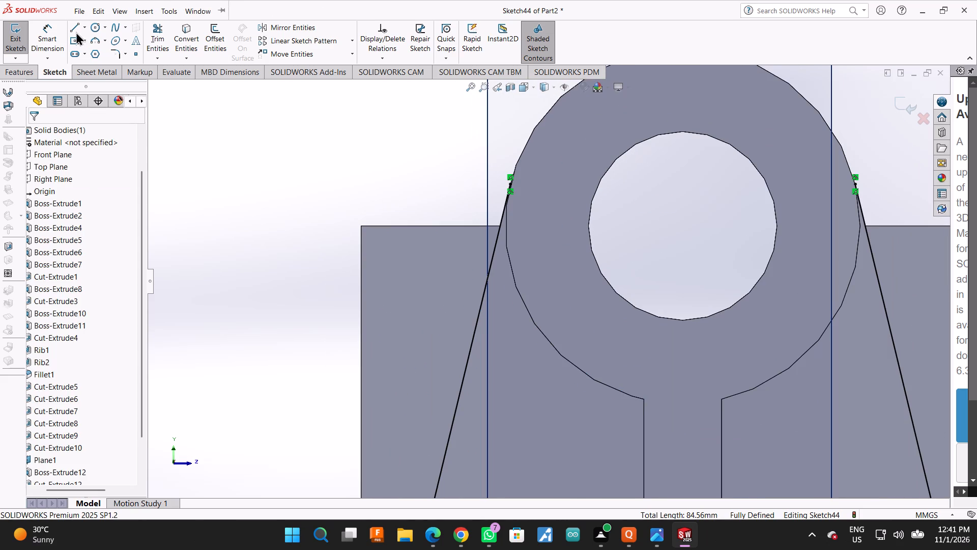
# Close a triangle outside the second slanted line with a horizontal line about 13 mm long and a vertical line about 56 mm long.
pyautogui.click(74, 31)
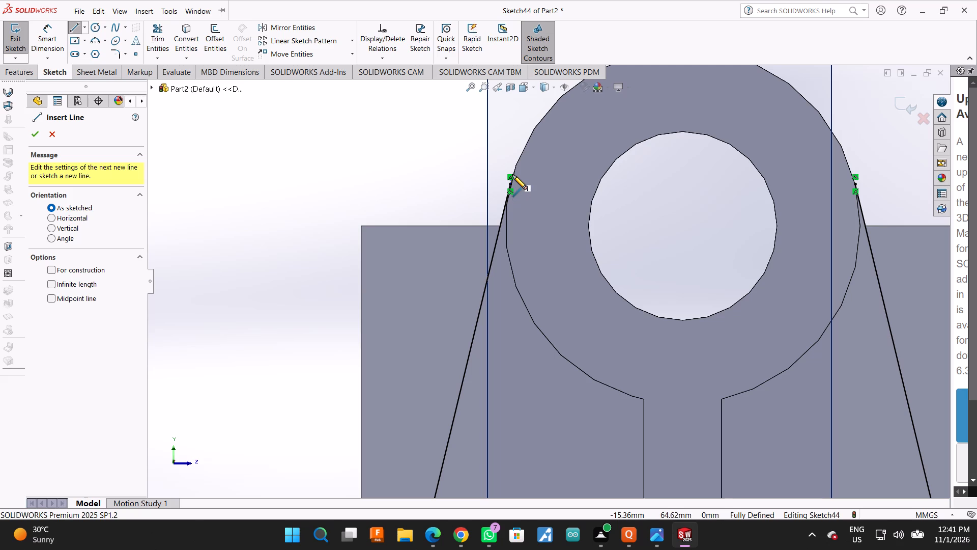
pyautogui.click(510, 183)
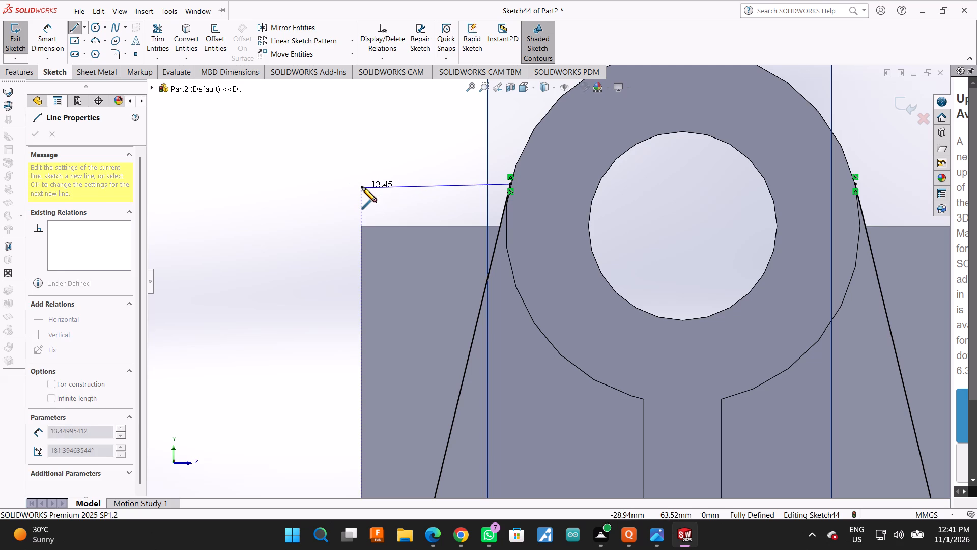
pyautogui.click(362, 187)
pyautogui.scroll(6, 362, 187)
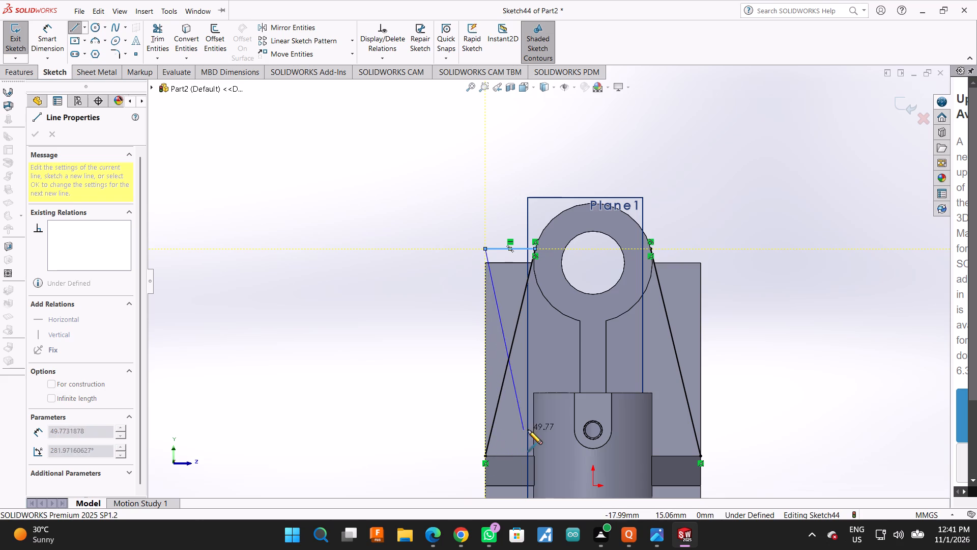
pyautogui.click(485, 455)
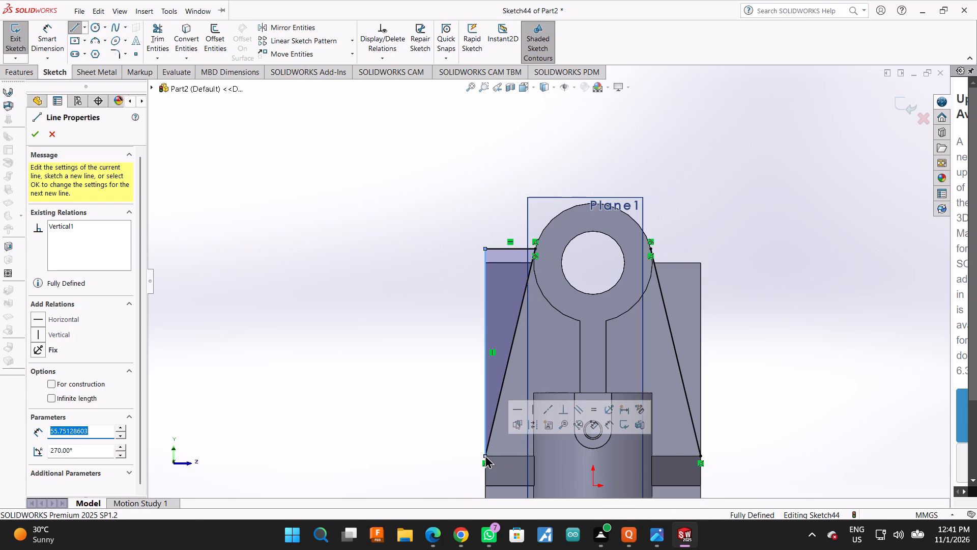
# Close a matching triangle outside the first slanted line with a horizontal line about 13 mm and a vertical line about 56 mm long.
pyautogui.click(652, 250)
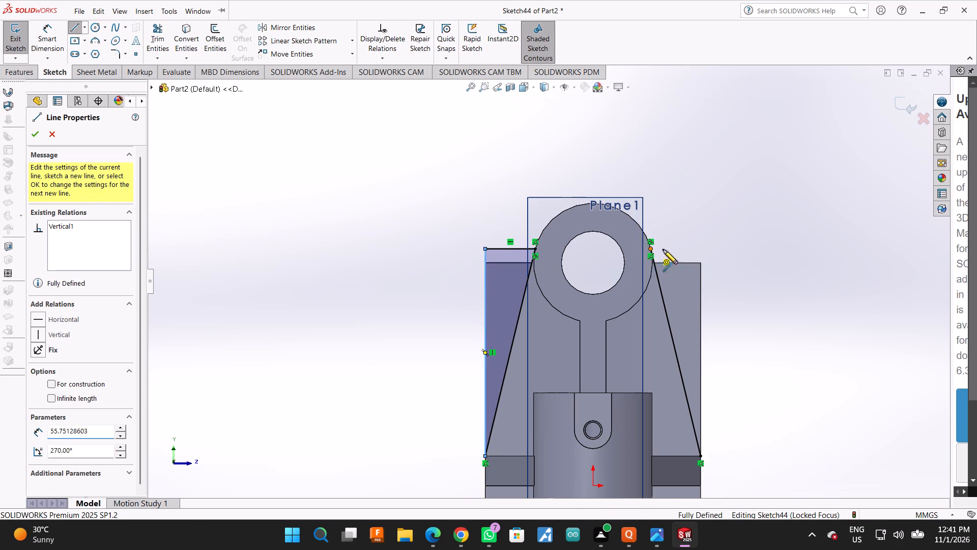
pyautogui.click(701, 251)
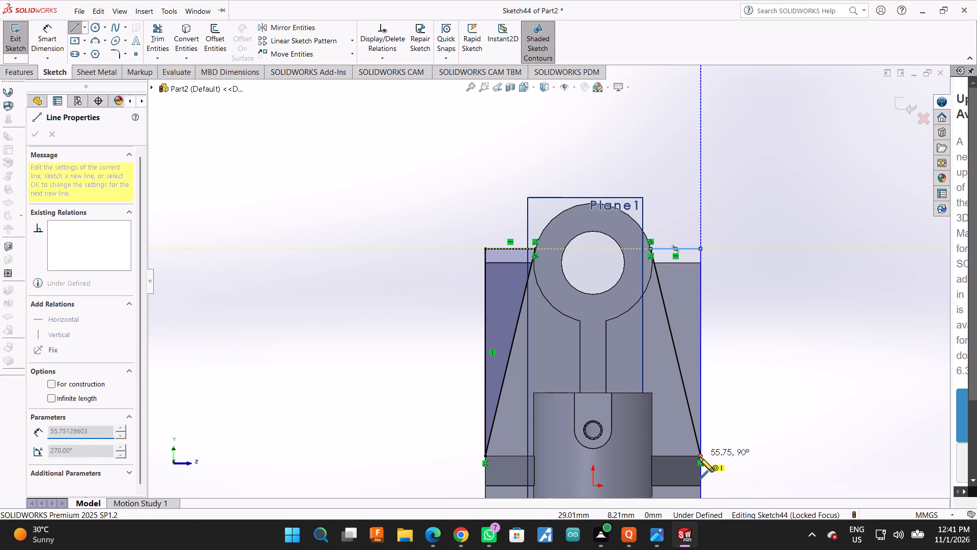
pyautogui.click(699, 458)
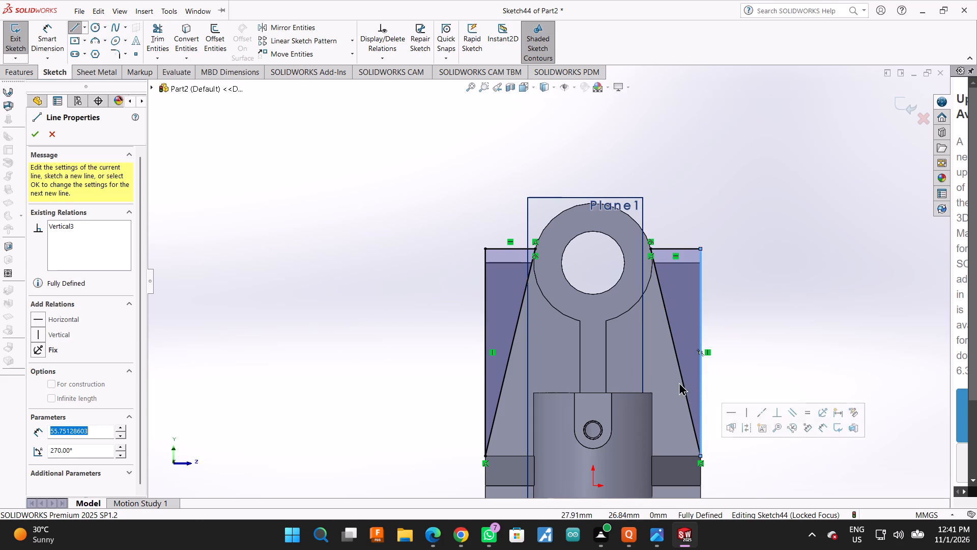
pyautogui.click(28, 132)
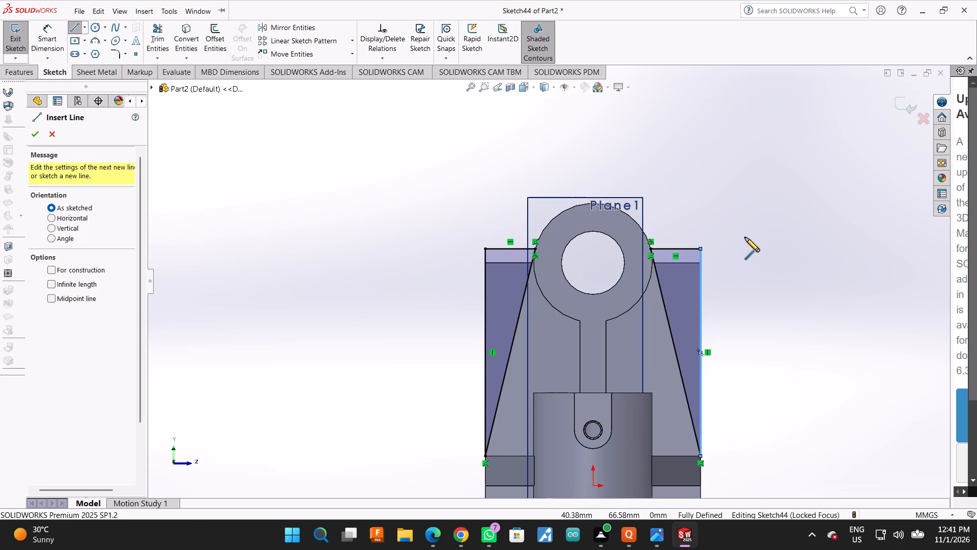
pyautogui.click(41, 132)
# Cut-extrude both triangular profiles with the Up To Next end condition to trim the upright plate's outer corners.
pyautogui.click(7, 78)
pyautogui.click(183, 26)
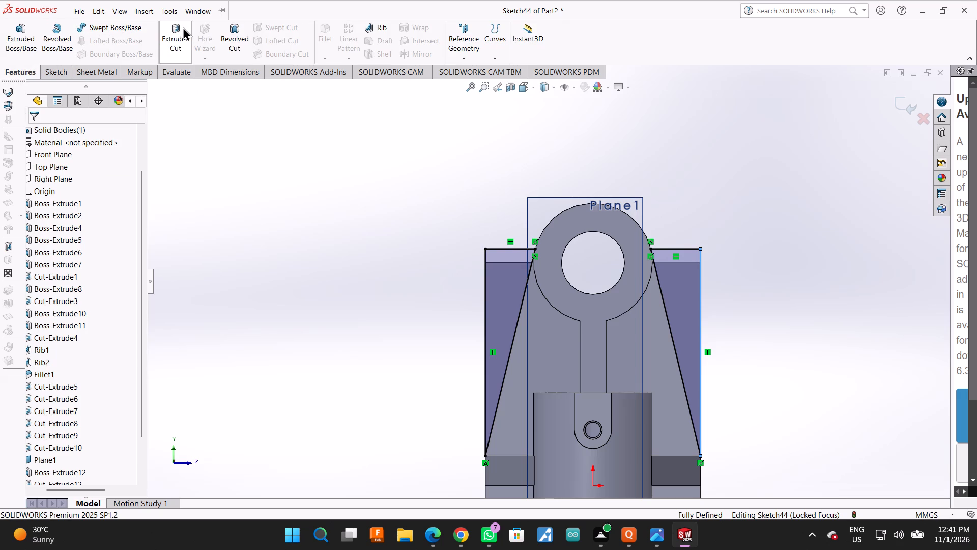
pyautogui.middleClick(741, 231)
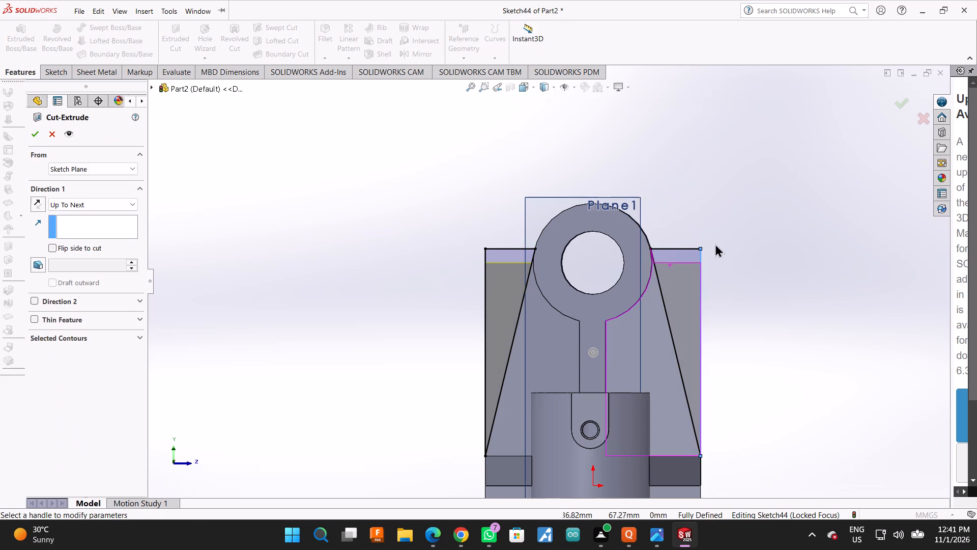
pyautogui.scroll(-1, 646, 276)
pyautogui.moveTo(769, 233); pyautogui.dragTo(676, 283, button='middle')
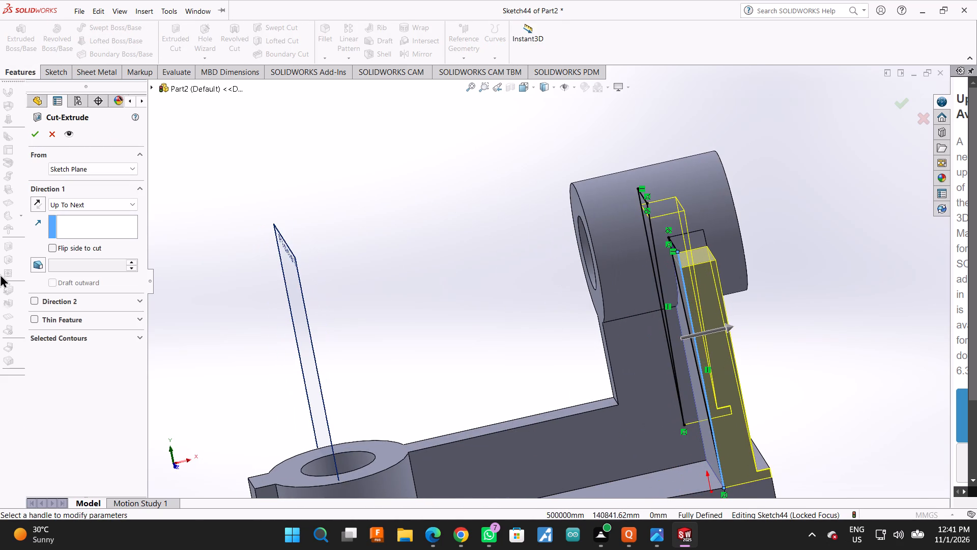
pyautogui.click(32, 127)
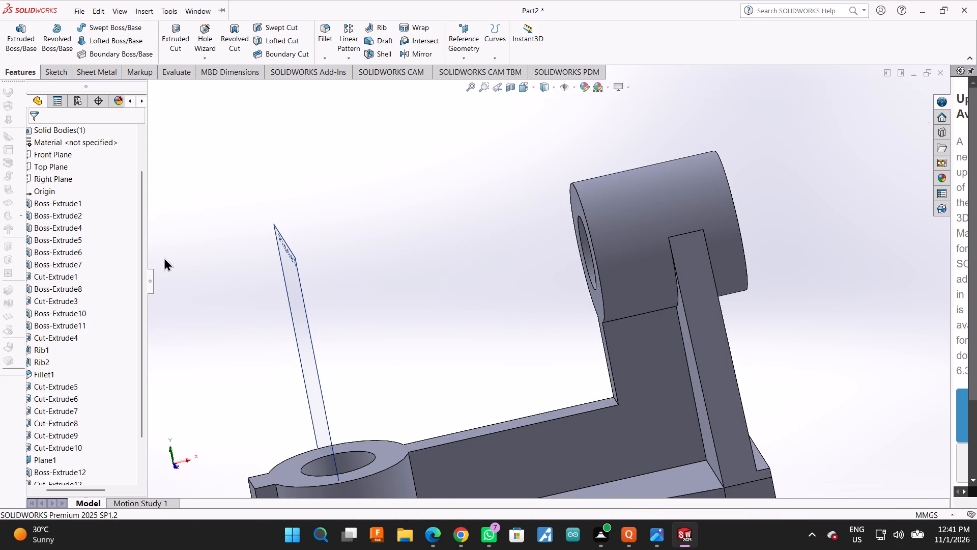
# Fillet the rib's inner corner edge and the two edges where the horizontal plate meets the upright plate with a 5 mm radius.
pyautogui.moveTo(349, 238); pyautogui.dragTo(417, 226, button='middle')
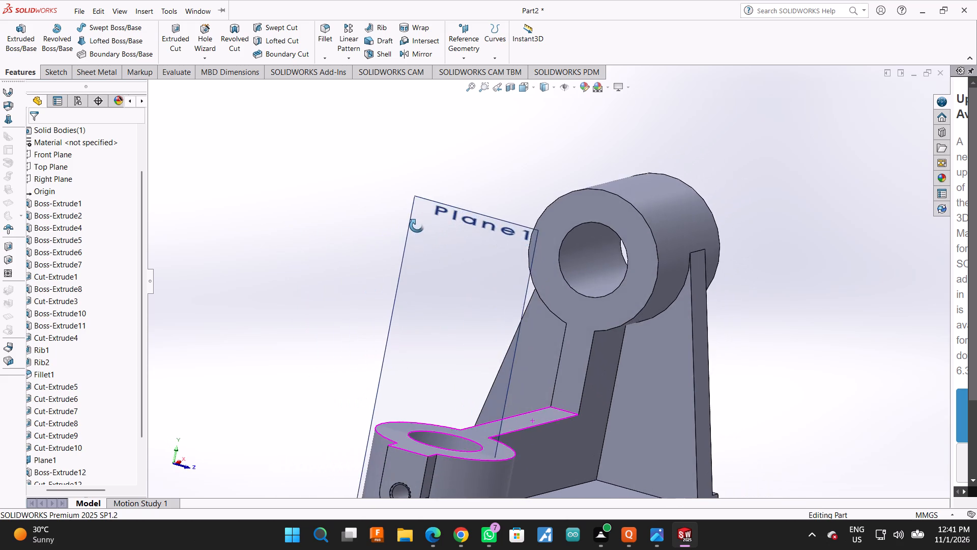
pyautogui.moveTo(417, 226); pyautogui.dragTo(427, 216, button='middle')
pyautogui.scroll(2, 416, 215)
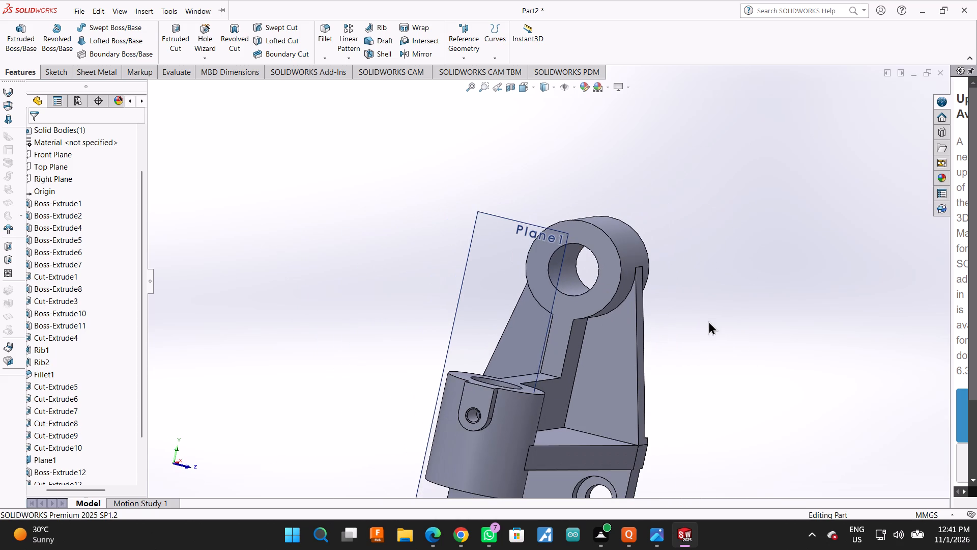
pyautogui.scroll(-1, 708, 347)
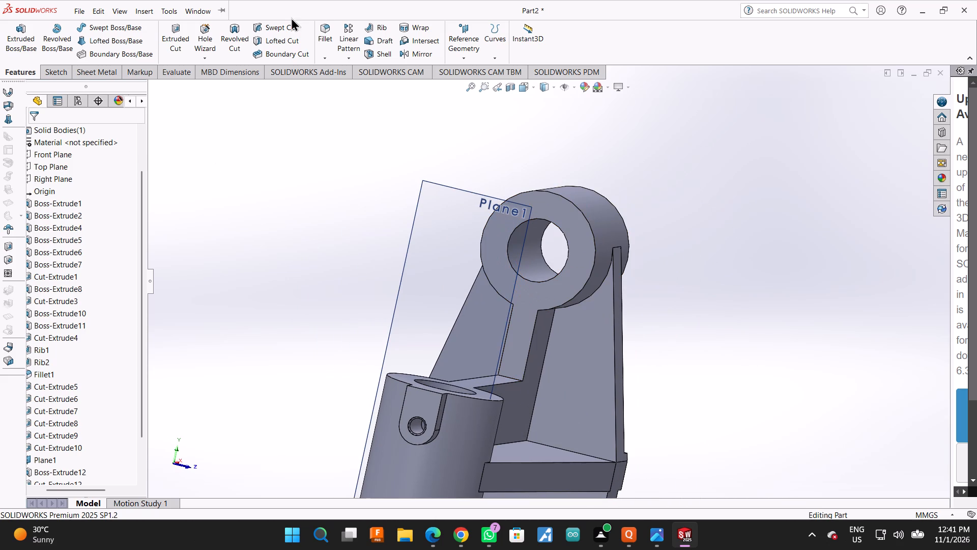
pyautogui.click(326, 26)
pyautogui.scroll(1, 742, 300)
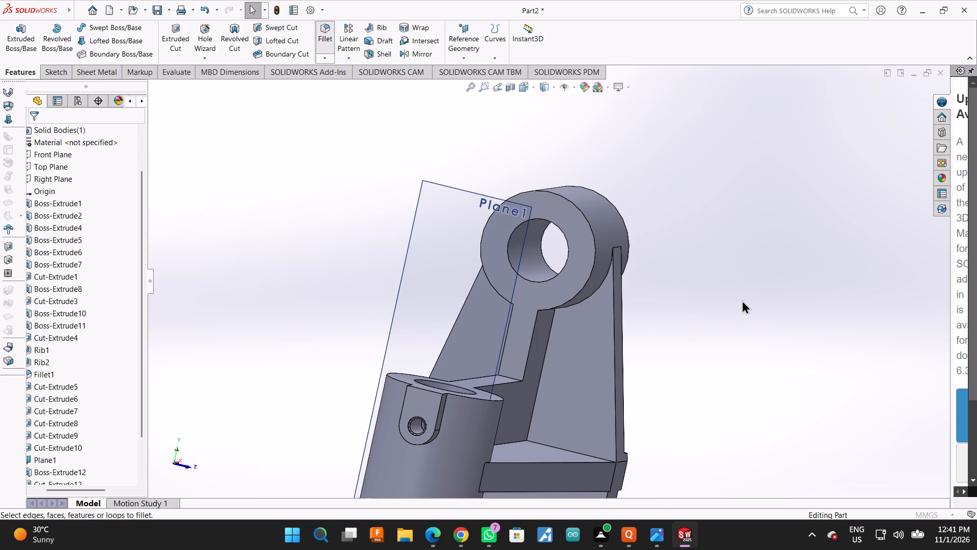
pyautogui.moveTo(739, 301); pyautogui.dragTo(710, 320, button='middle')
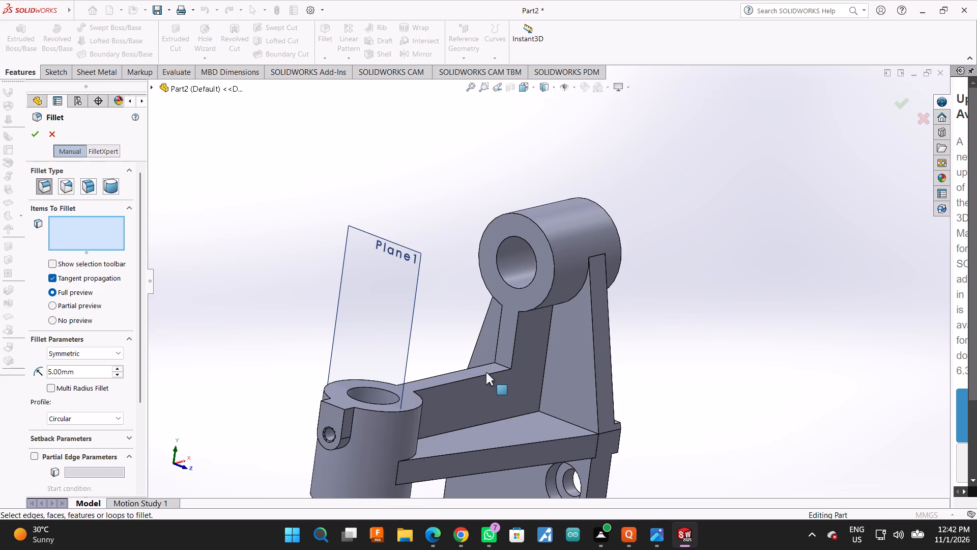
pyautogui.scroll(-2, 486, 372)
pyautogui.keyDown('ctrl'); pyautogui.click(521, 352); pyautogui.keyUp('ctrl')
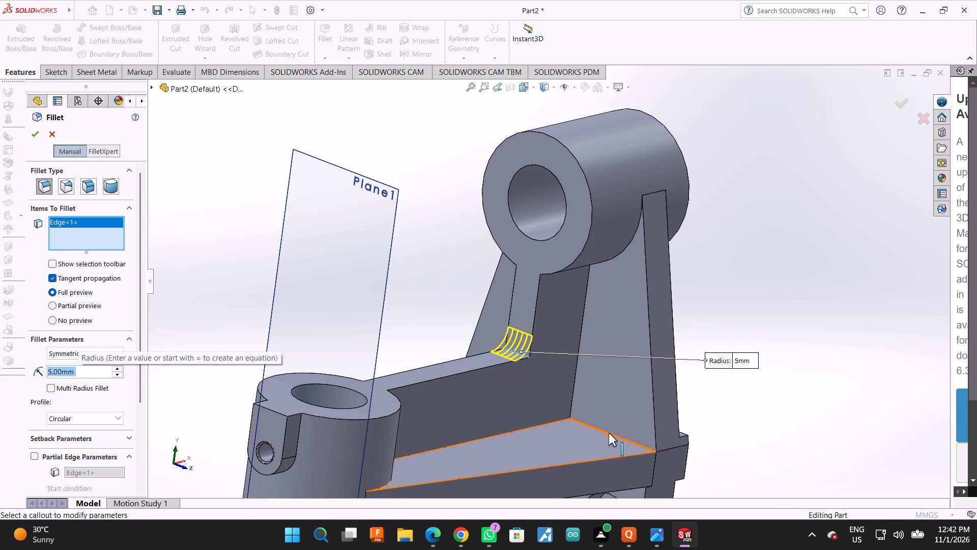
pyautogui.click(609, 433)
pyautogui.scroll(1, 622, 420)
pyautogui.moveTo(305, 254); pyautogui.dragTo(371, 338, button='middle')
pyautogui.click(504, 363)
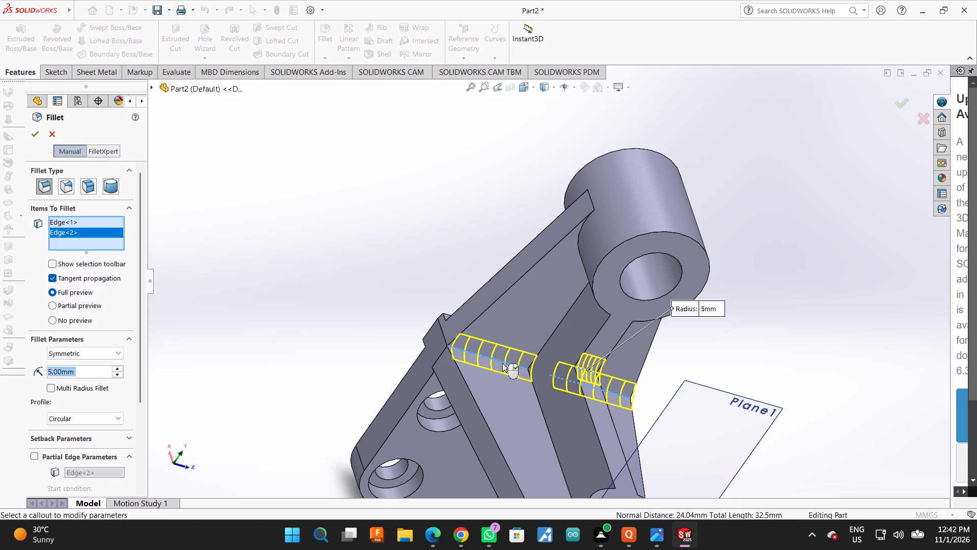
pyautogui.click(37, 136)
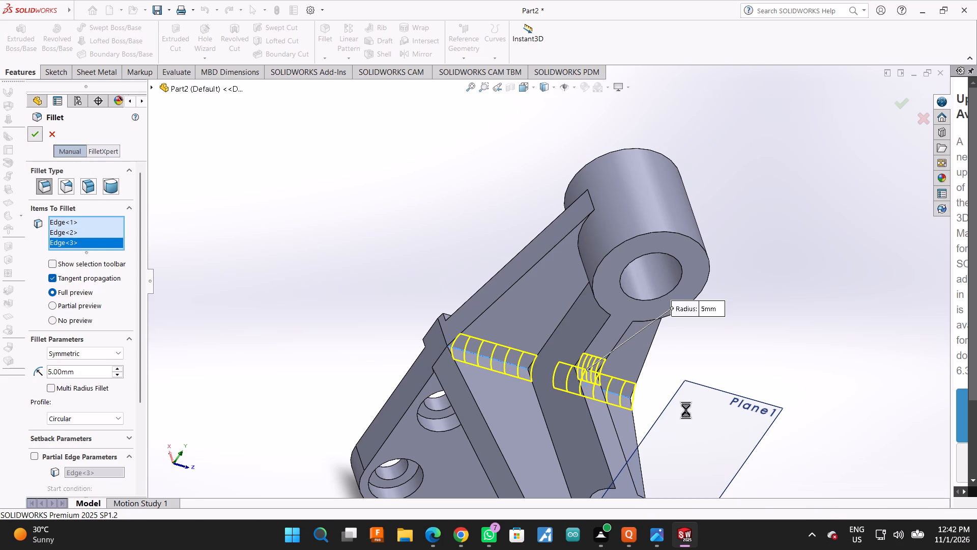
pyautogui.moveTo(795, 376); pyautogui.dragTo(751, 336, button='middle')
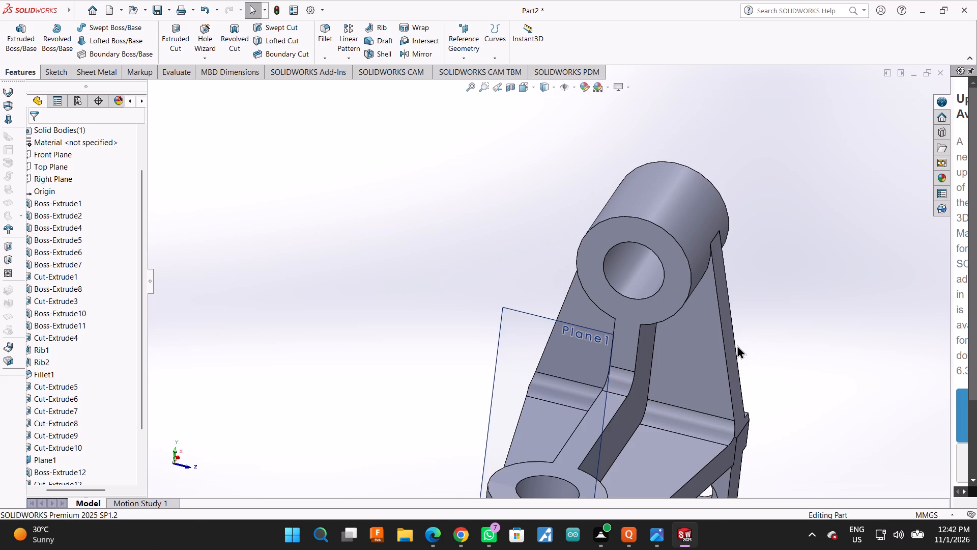
# Undo the last fillet on the rib corner and the plate junction edges.
pyautogui.scroll(1, 737, 345)
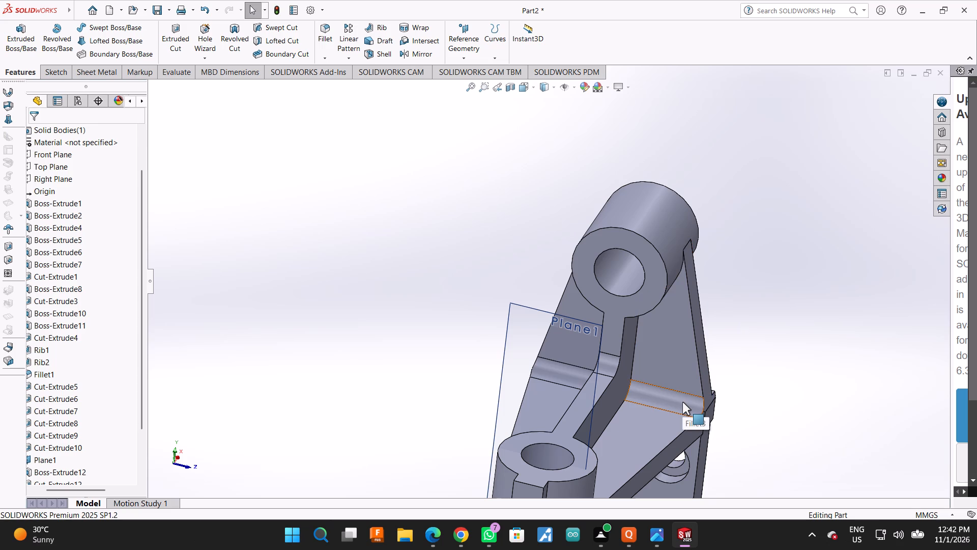
pyautogui.hotkey('ctrl', 'z')
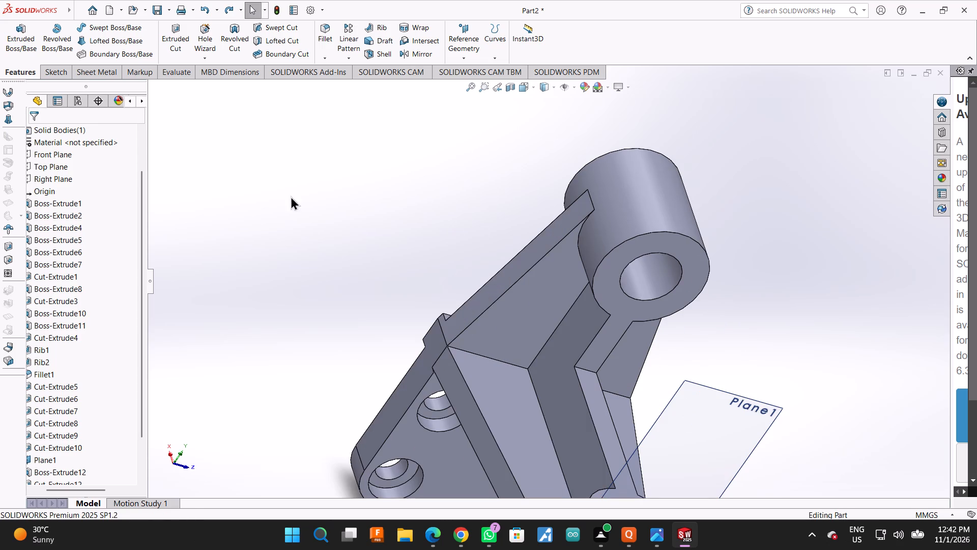
# Fillet only the rib's inner corner edge with a 5 mm radius.
pyautogui.click(321, 26)
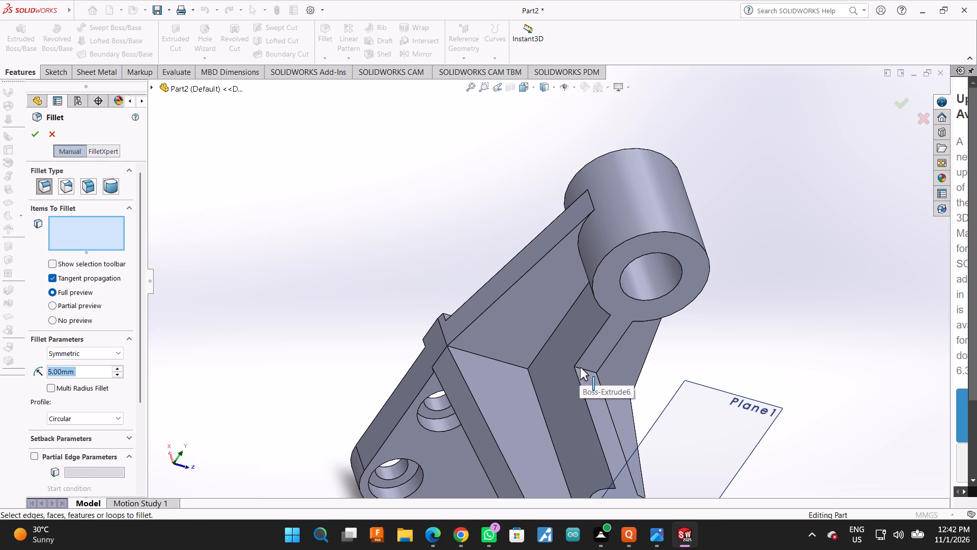
pyautogui.click(580, 367)
pyautogui.click(35, 135)
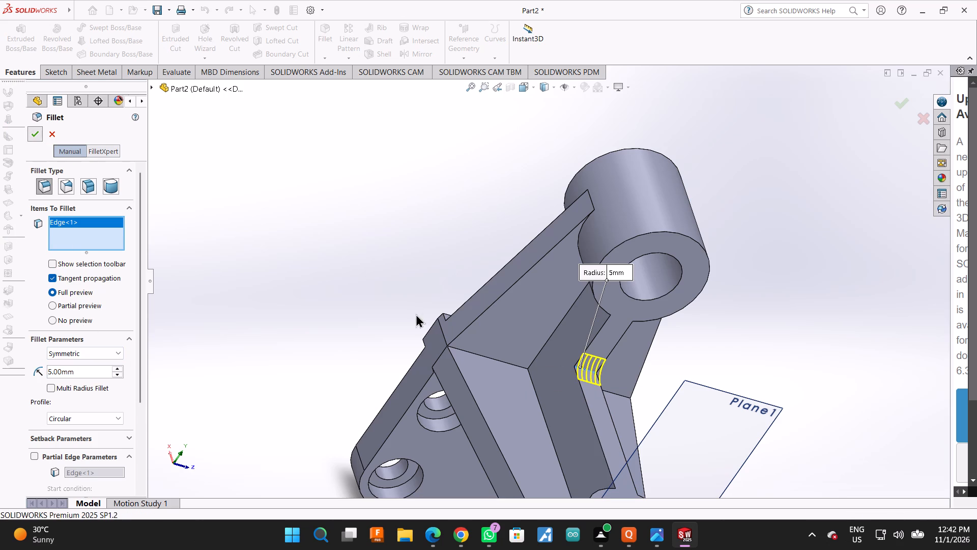
pyautogui.click(474, 353)
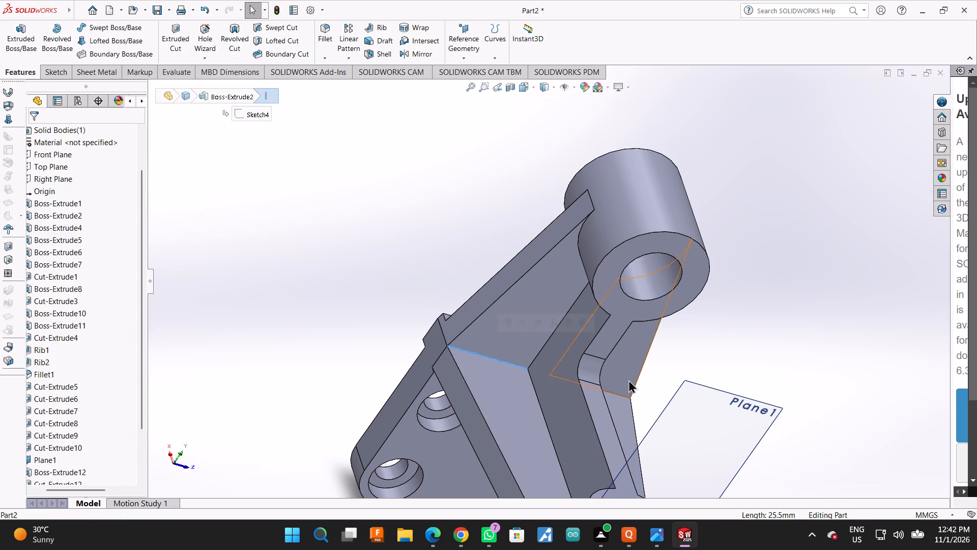
pyautogui.click(731, 160)
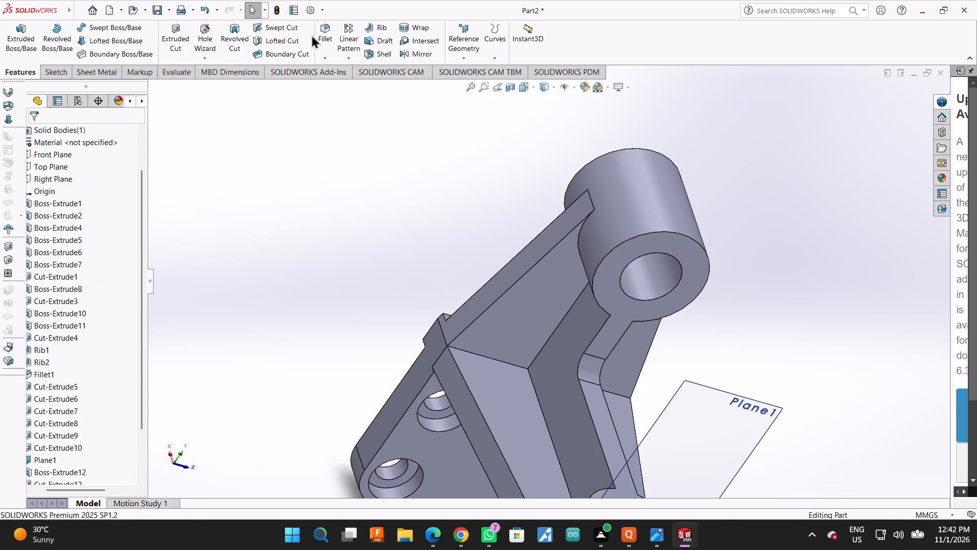
# Fillet the two edges where the horizontal plate meets the upright plate, one on each side of the rib, with a 3 mm radius.
pyautogui.click(325, 24)
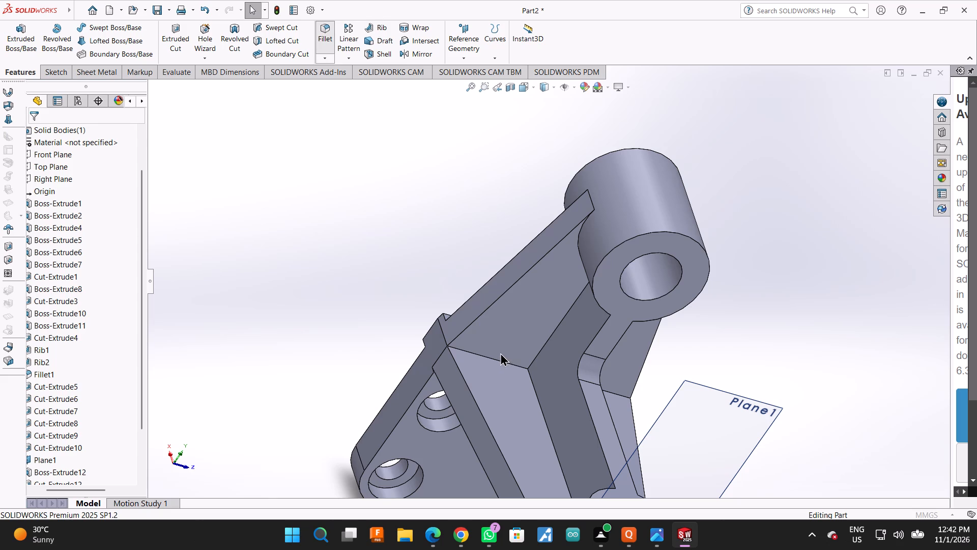
pyautogui.click(495, 361)
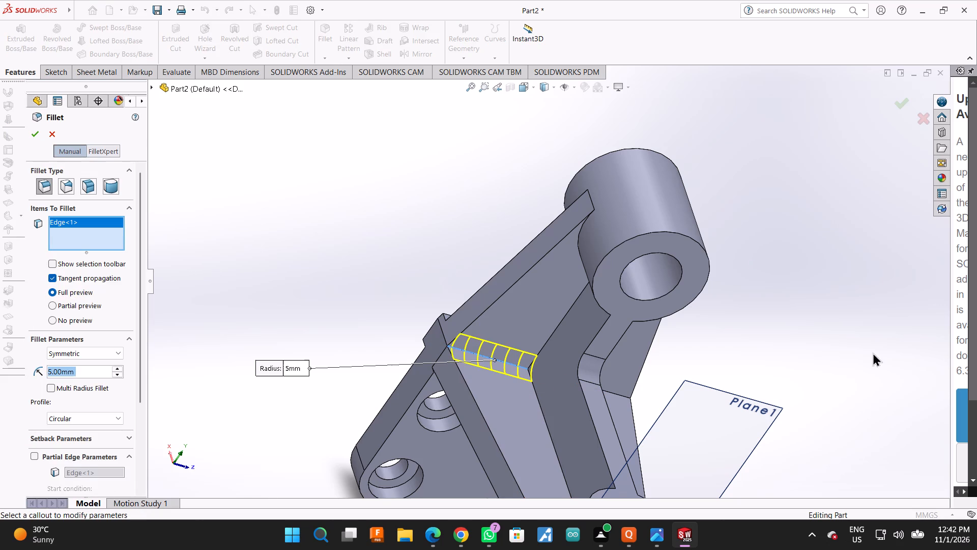
pyautogui.moveTo(896, 326); pyautogui.dragTo(848, 327, button='middle')
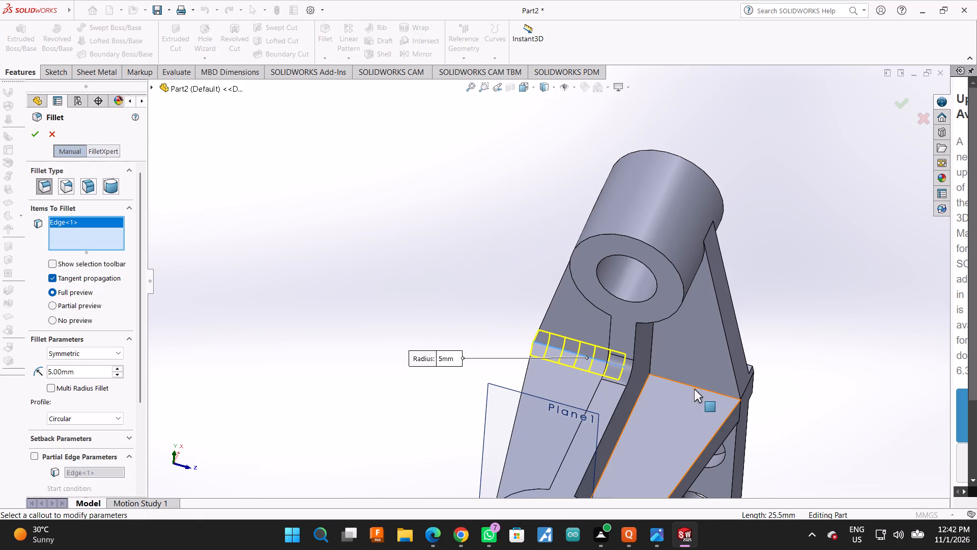
pyautogui.click(699, 387)
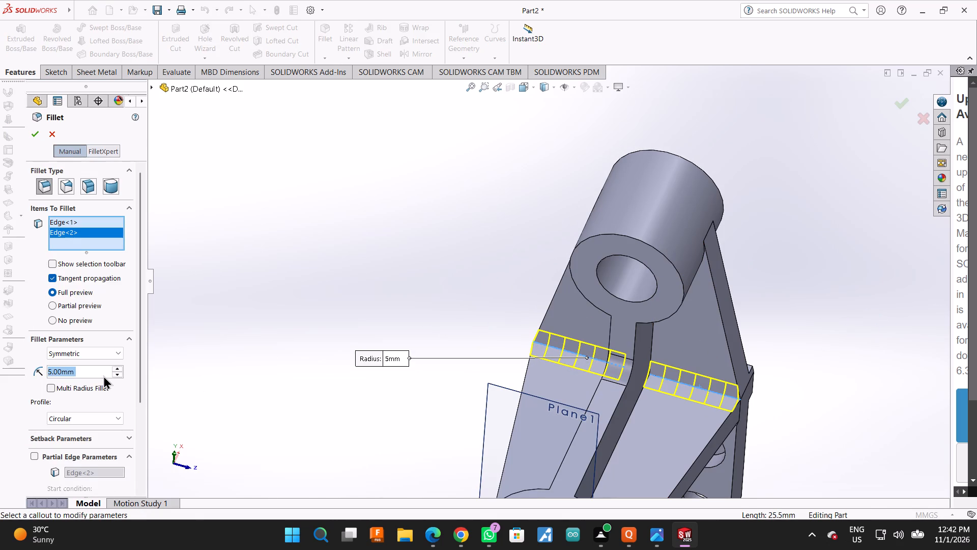
pyautogui.press('3')
pyautogui.press('Return')
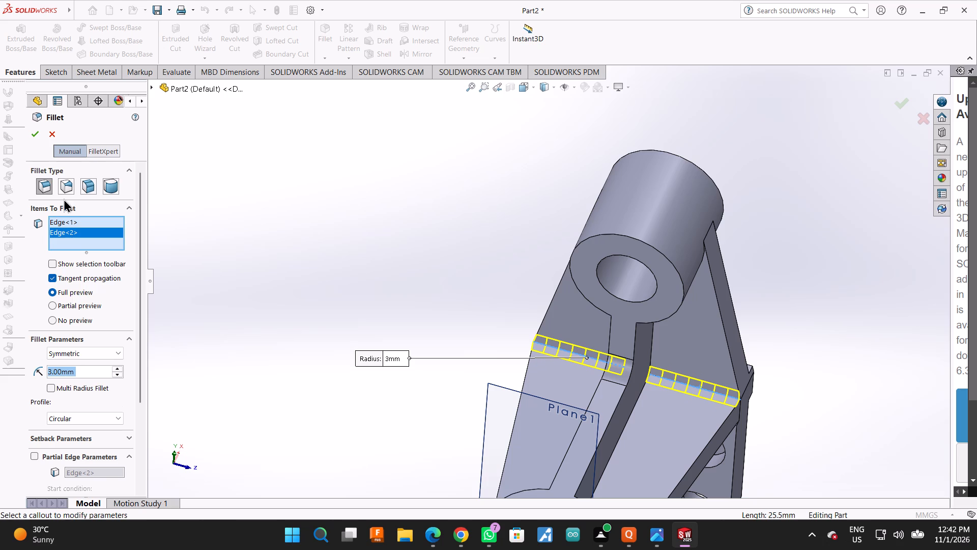
pyautogui.click(37, 140)
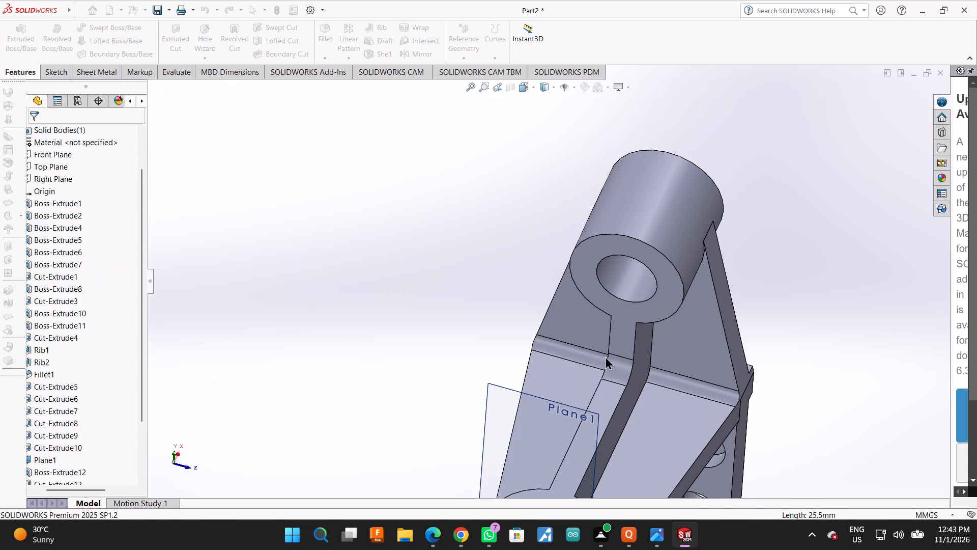
# Examine the whole bracket from the front, side and back, checking the bosses, plates, ribs and new fillets.
pyautogui.moveTo(841, 340); pyautogui.dragTo(843, 308, button='middle')
pyautogui.scroll(2, 843, 308)
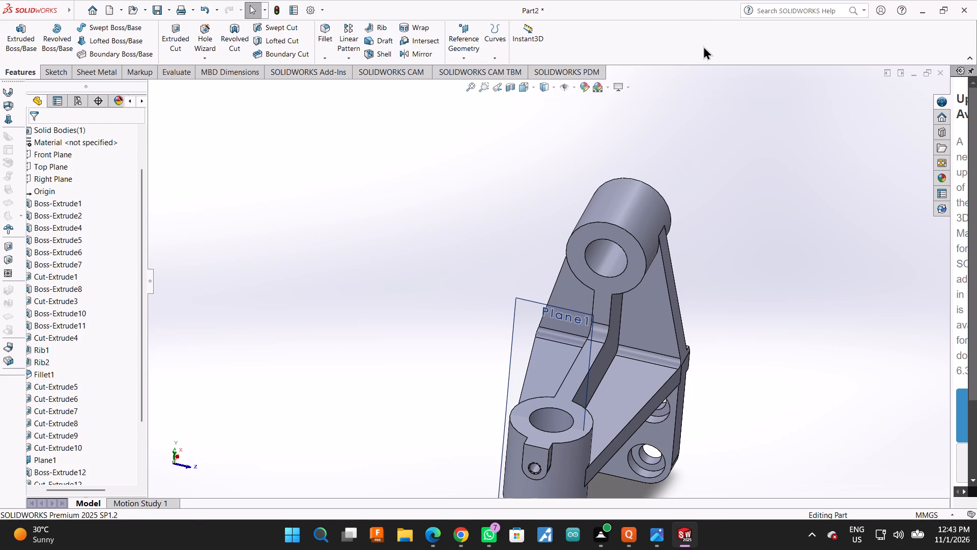
pyautogui.scroll(1, 733, 63)
pyautogui.scroll(3, 775, 223)
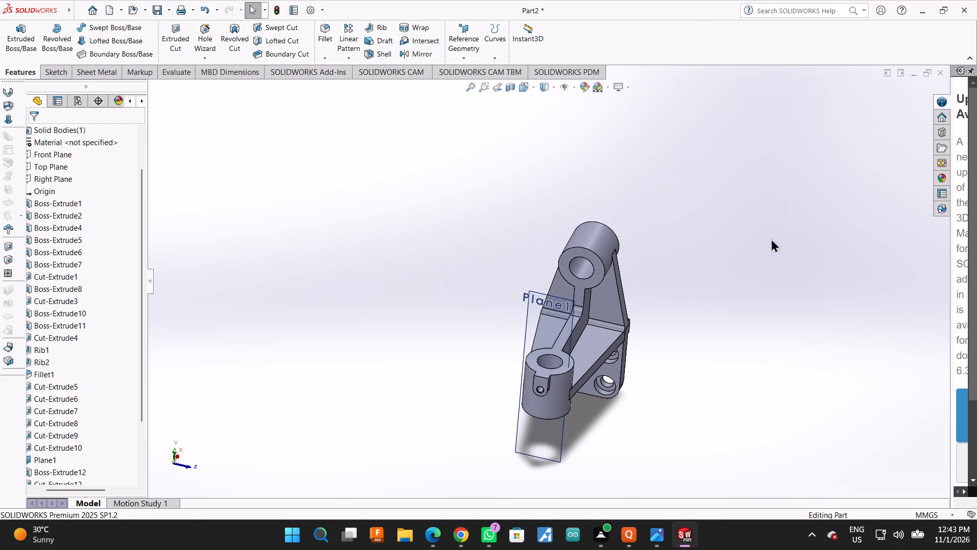
pyautogui.moveTo(770, 239); pyautogui.dragTo(760, 230, button='middle')
pyautogui.moveTo(780, 158); pyautogui.dragTo(790, 142, button='middle')
pyautogui.moveTo(776, 238); pyautogui.dragTo(796, 223, button='middle')
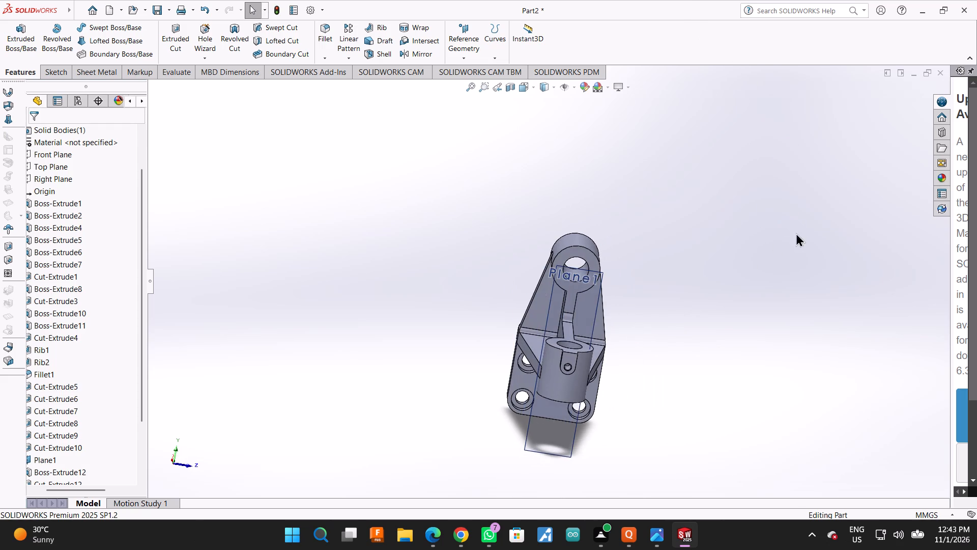
pyautogui.moveTo(773, 261); pyautogui.dragTo(874, 232, button='middle')
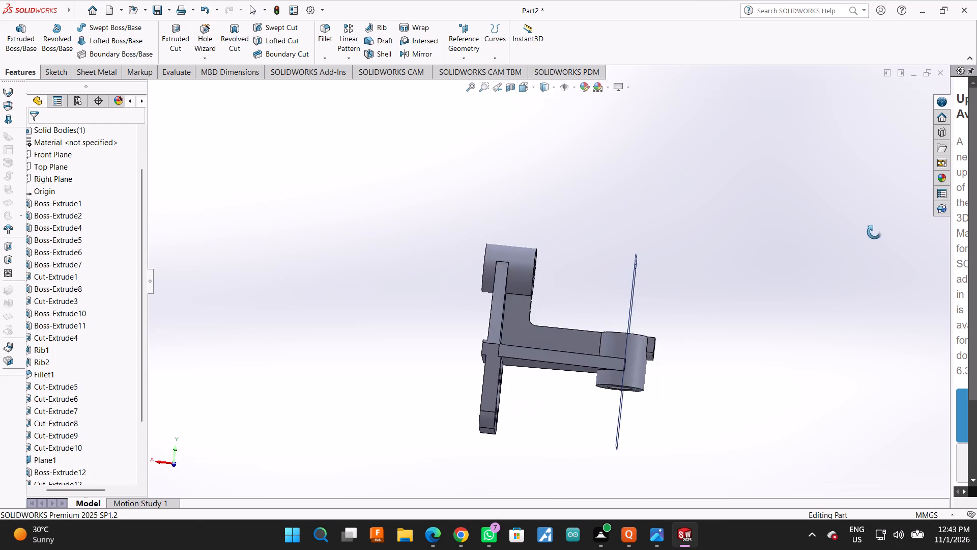
pyautogui.moveTo(874, 232); pyautogui.dragTo(868, 240, button='middle')
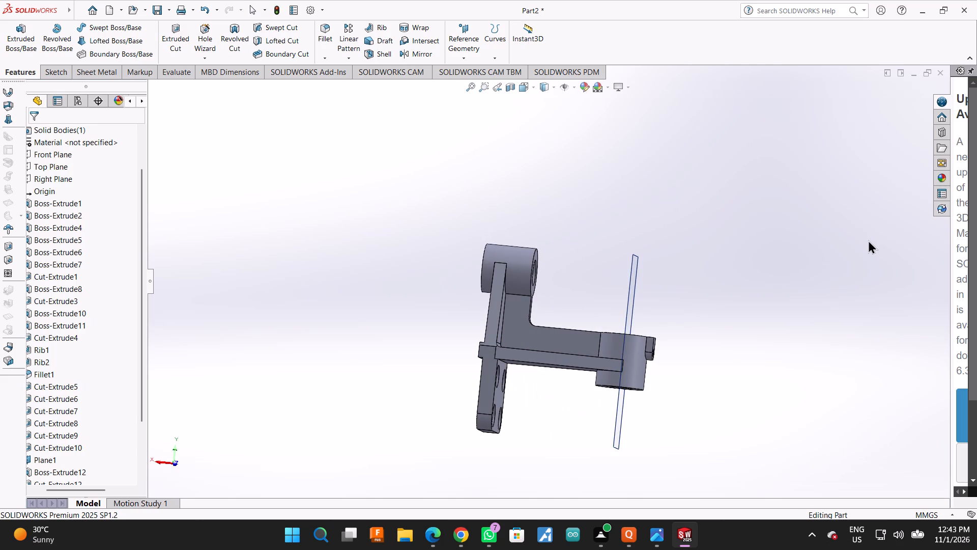
pyautogui.middleClick(393, 265)
pyautogui.moveTo(426, 320); pyautogui.dragTo(428, 320, button='middle')
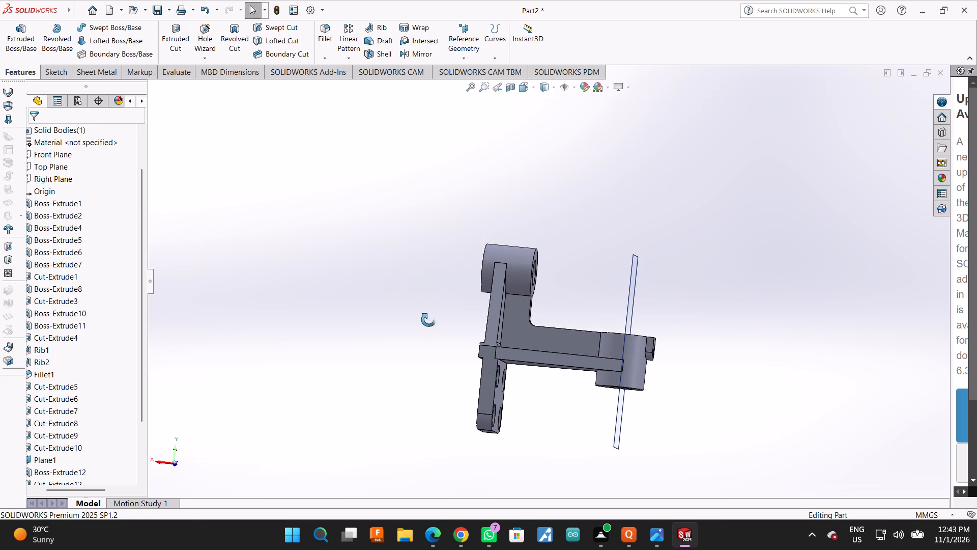
pyautogui.moveTo(428, 320); pyautogui.dragTo(453, 411, button='middle')
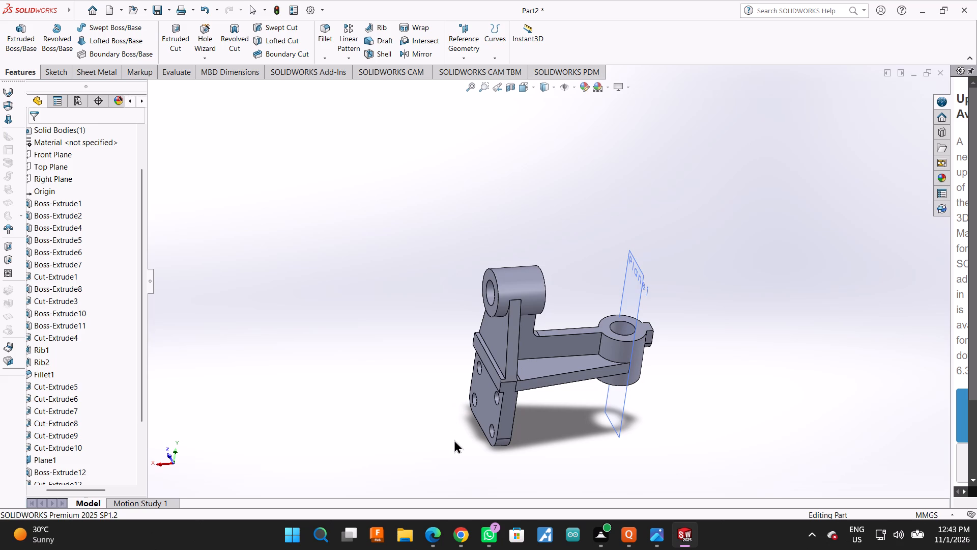
# Orient the bracket to the standard isometric view.
pyautogui.press('space')
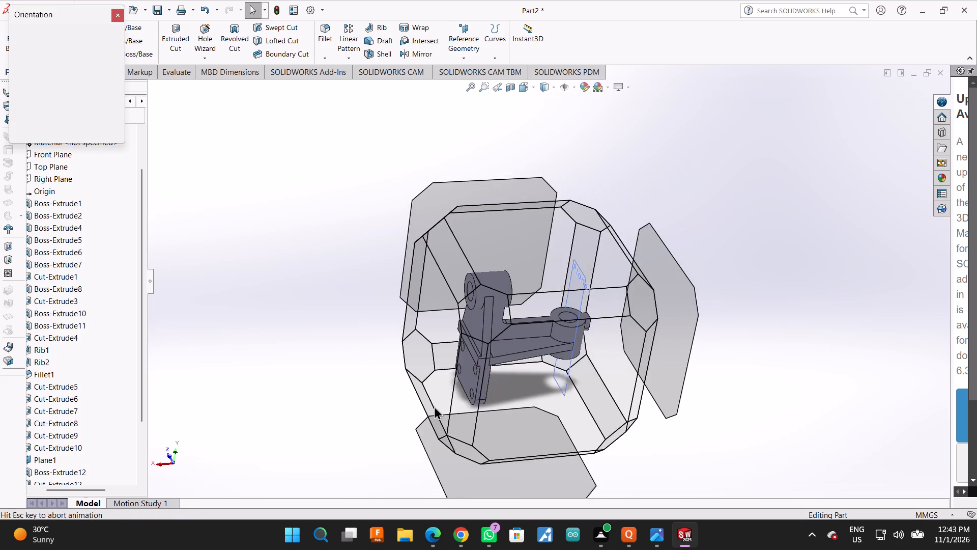
pyautogui.click(107, 49)
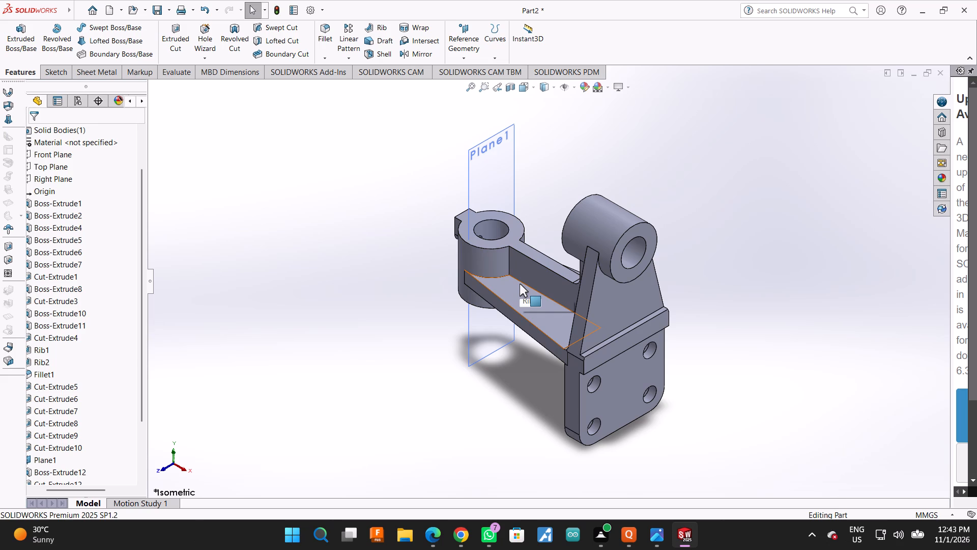
# Save the part as Multi_Support_Mounting_Bracket in the SYMBIOSIS folder, using the SOLIDWORKS Part format.
pyautogui.hotkey('ctrl', 's')
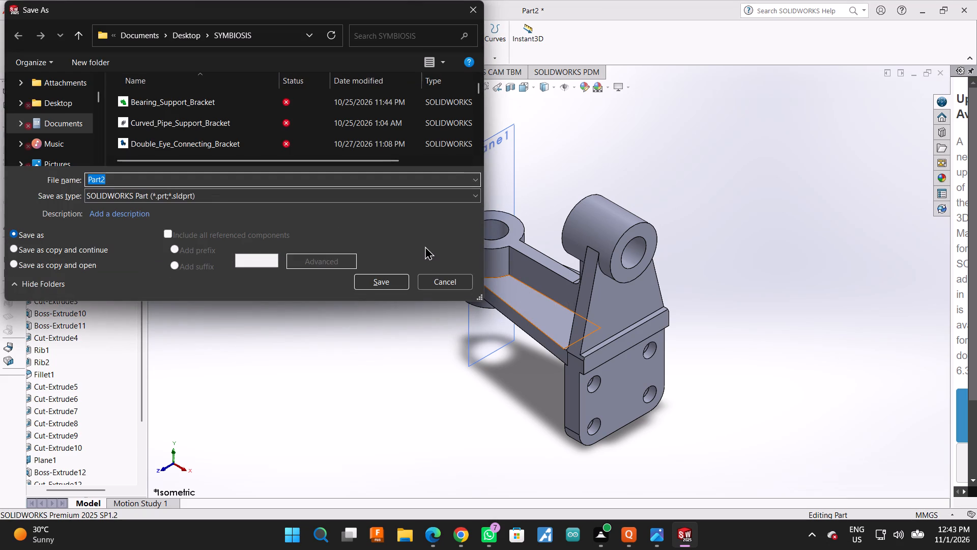
pyautogui.hotkey('ctrl', 'v')
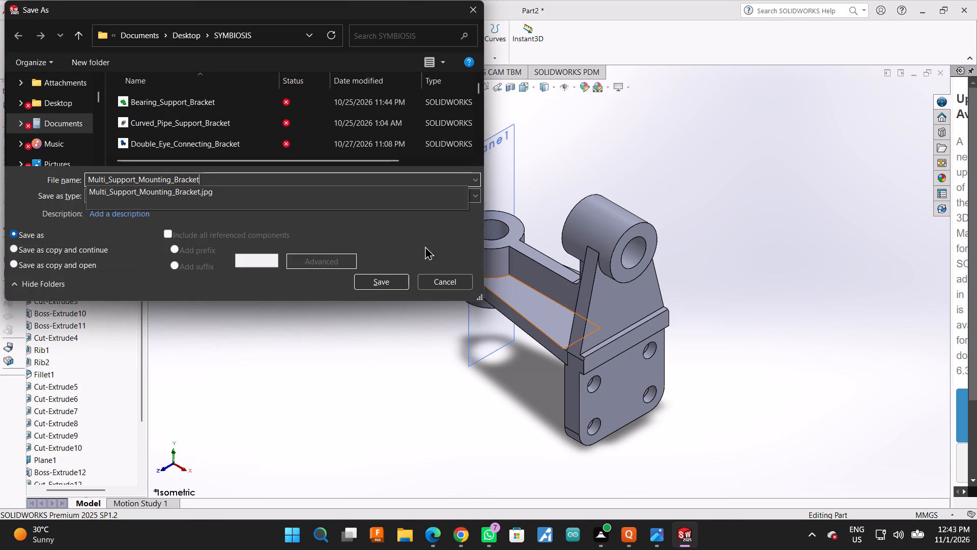
pyautogui.click(389, 282)
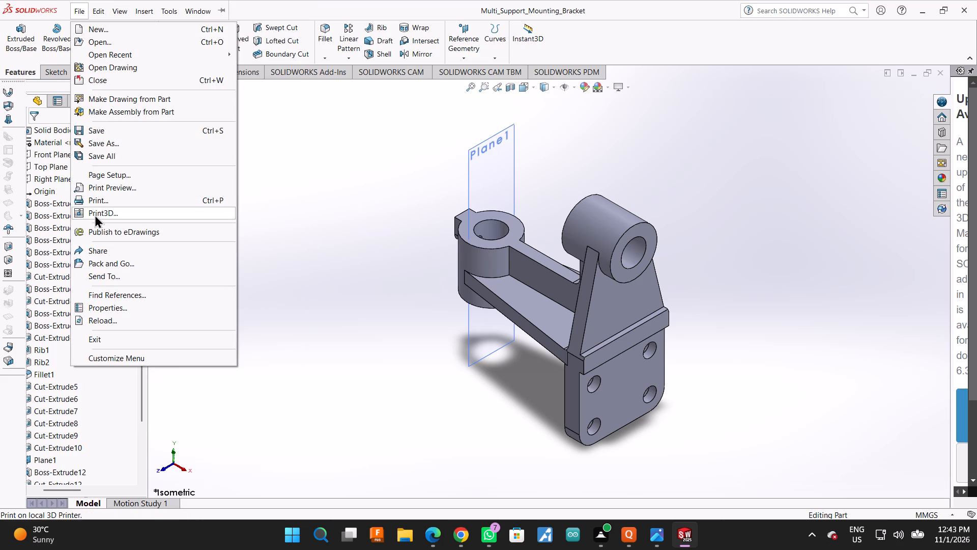
# Save a PDF copy of the bracket as Multi_Support_Mounting_Bracket in the SYMBIOSIS folder, using Adobe Portable Document Format.
pyautogui.click(105, 144)
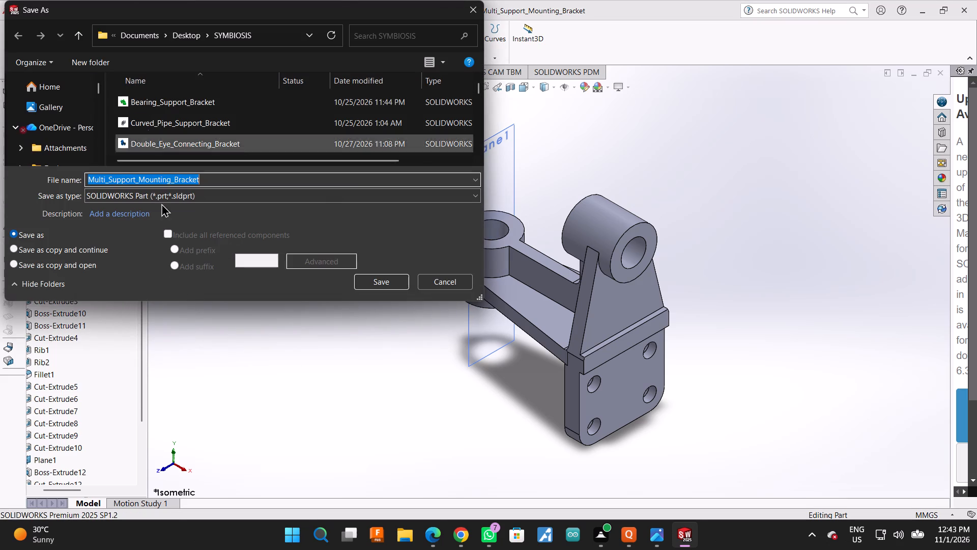
pyautogui.click(261, 199)
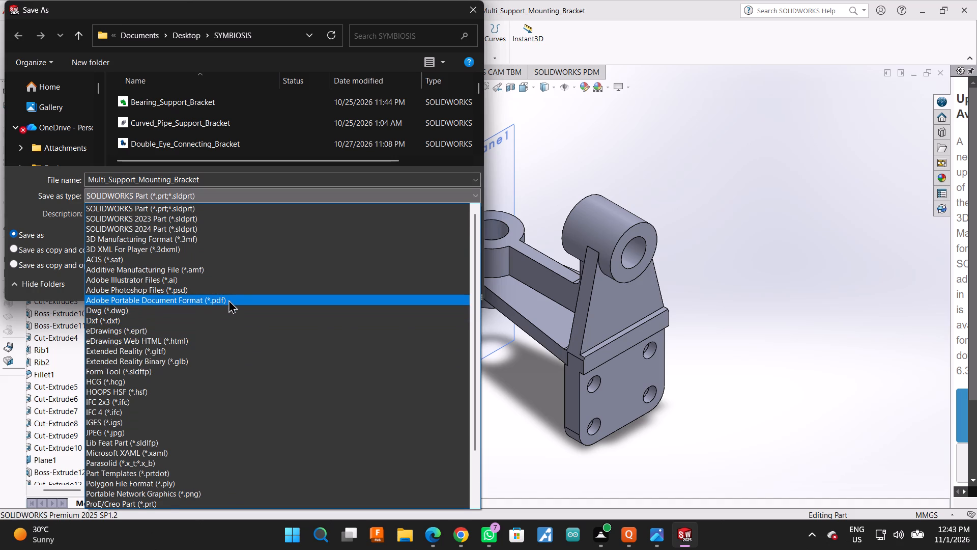
pyautogui.click(228, 299)
pyautogui.click(378, 319)
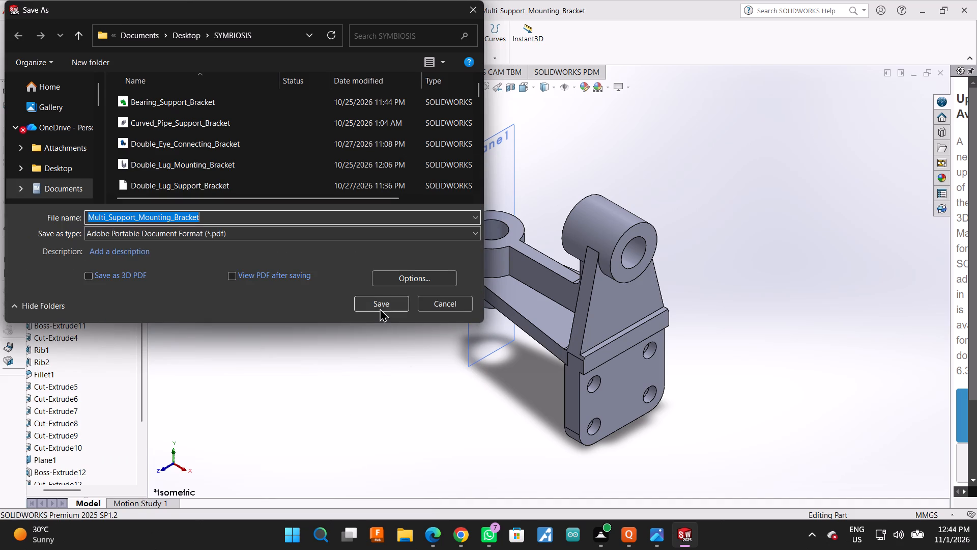
pyautogui.click(380, 308)
pyautogui.middleClick(467, 293)
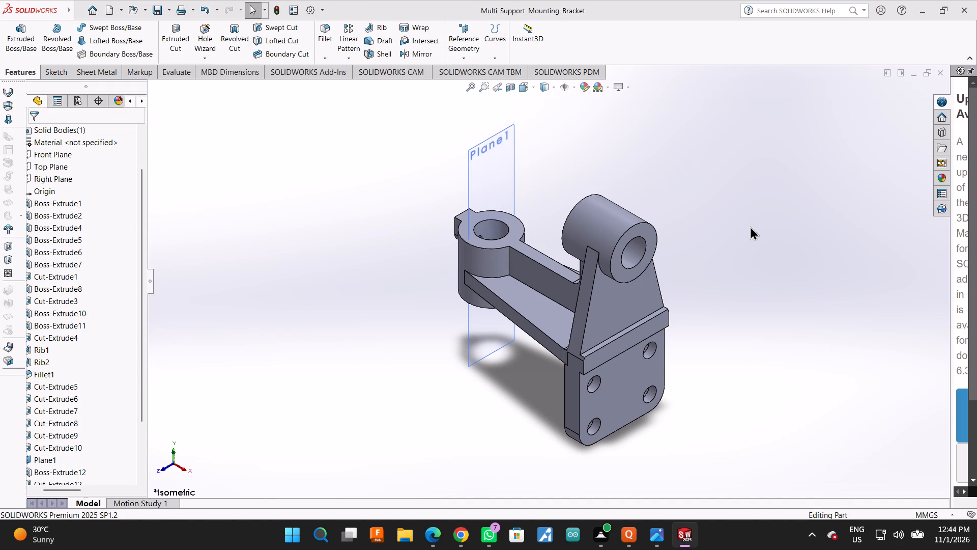